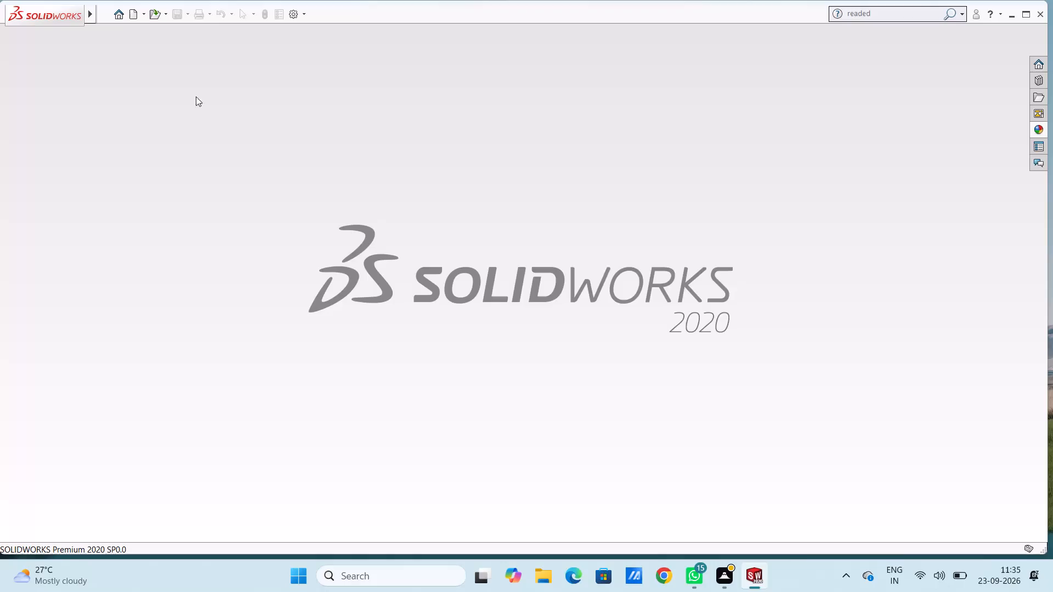
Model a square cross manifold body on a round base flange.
Create a new part document.
{"action": "left_click", "coordinate": [131, 14]}
{"action": "left_click", "coordinate": [445, 430]}
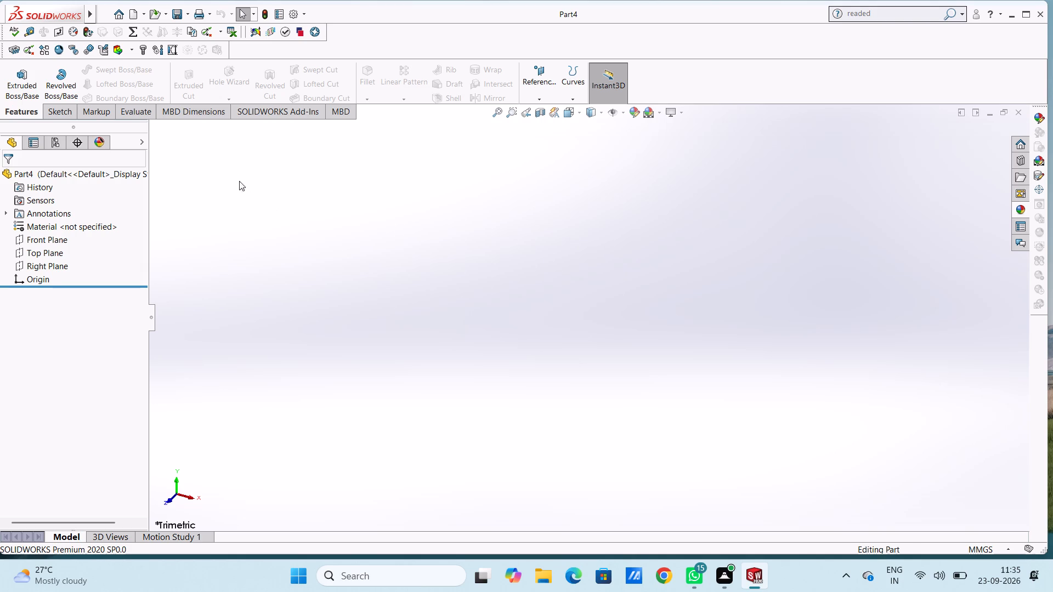
Start a sketch on the Top Plane and draw a circle of 40 mm radius centred on the origin.
{"action": "left_click", "coordinate": [52, 257]}
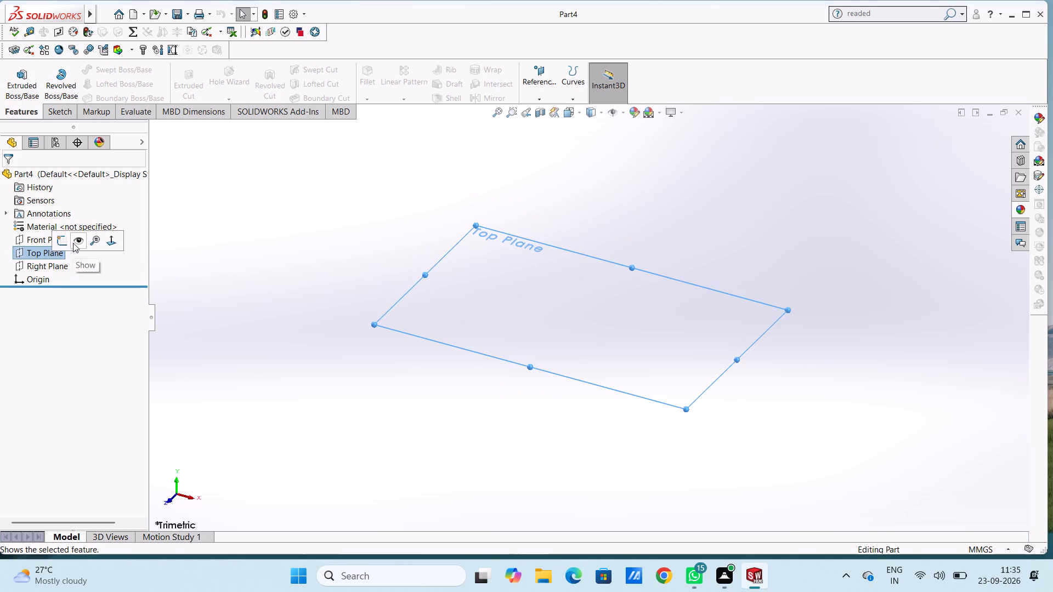
{"action": "left_click", "coordinate": [64, 241]}
{"action": "left_click", "coordinate": [298, 240]}
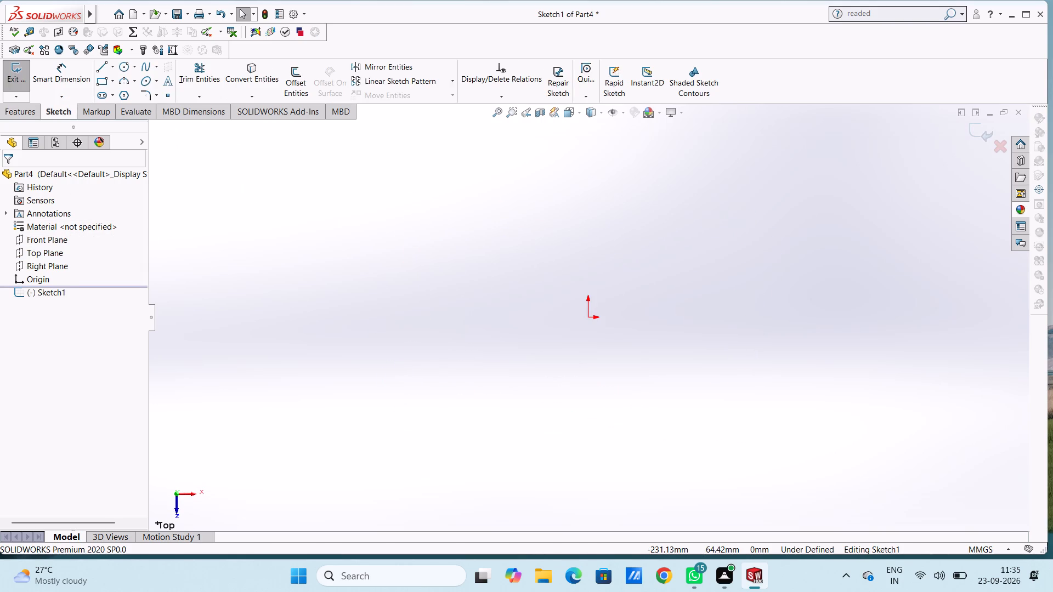
{"action": "left_click", "coordinate": [128, 67]}
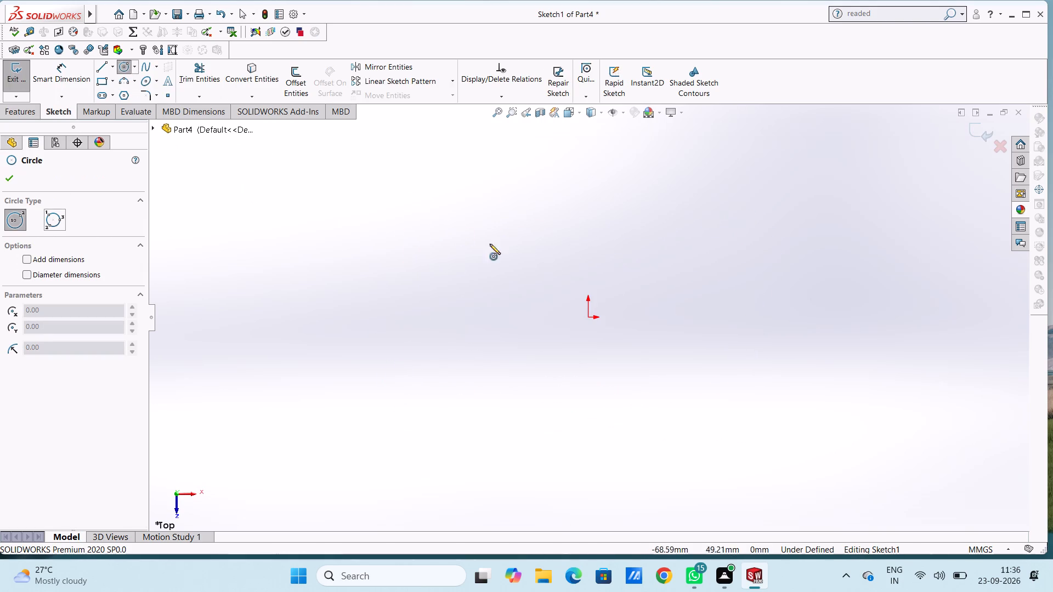
{"action": "left_click", "coordinate": [587, 316]}
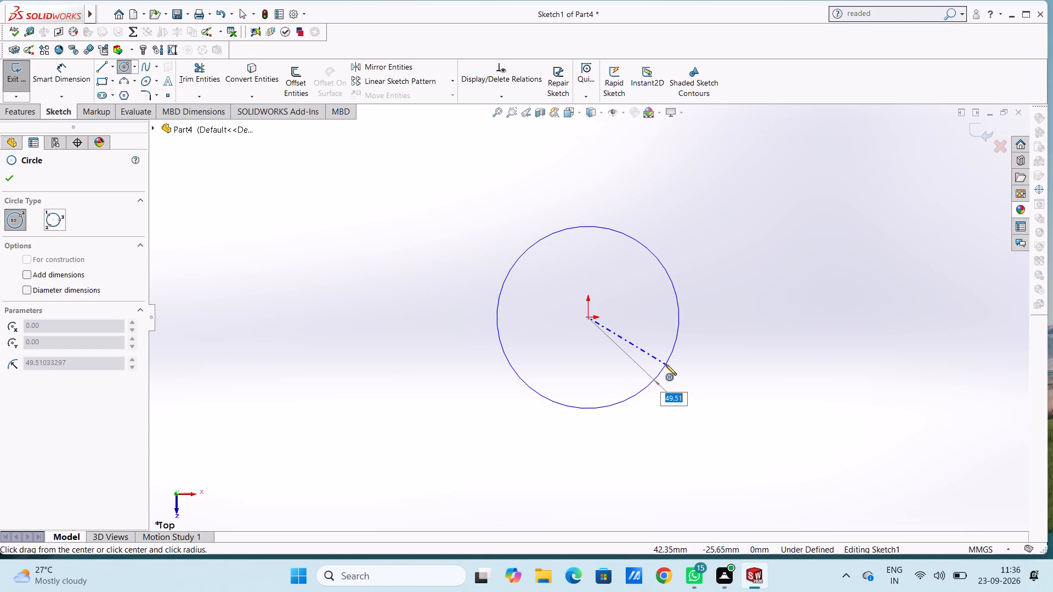
{"action": "type", "text": "40"}
{"action": "key", "text": "Return"}
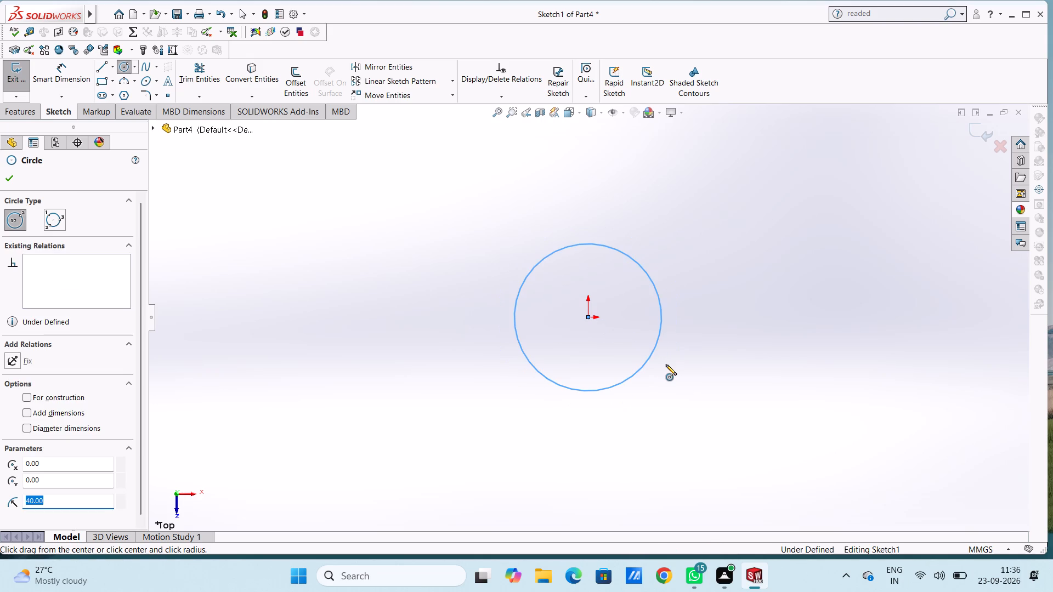
{"action": "left_click", "coordinate": [14, 179]}
Add an 80 mm diameter dimension to the circle.
{"action": "left_click", "coordinate": [63, 71]}
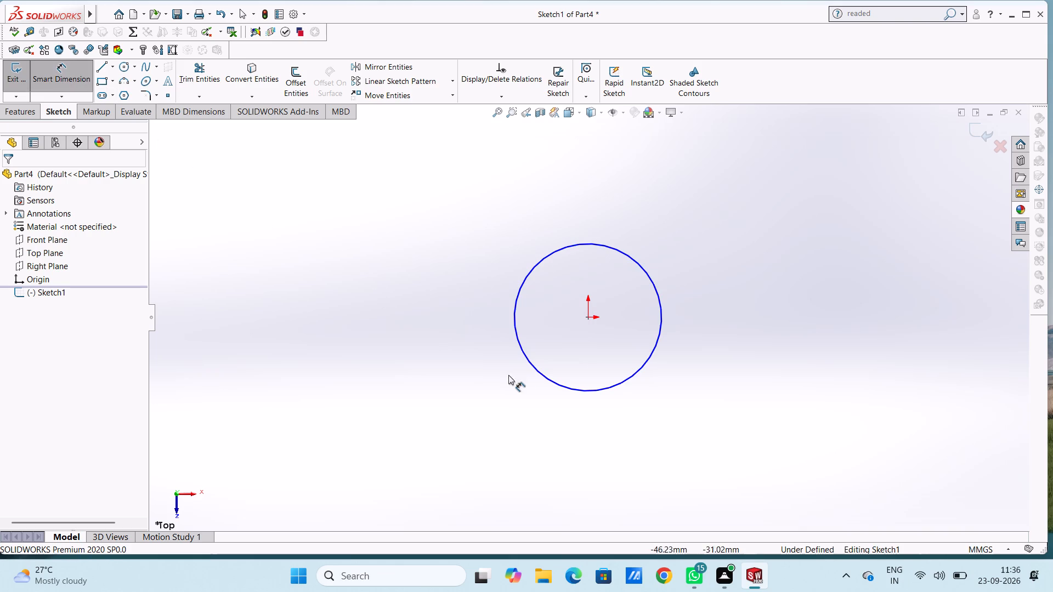
{"action": "left_click", "coordinate": [528, 359]}
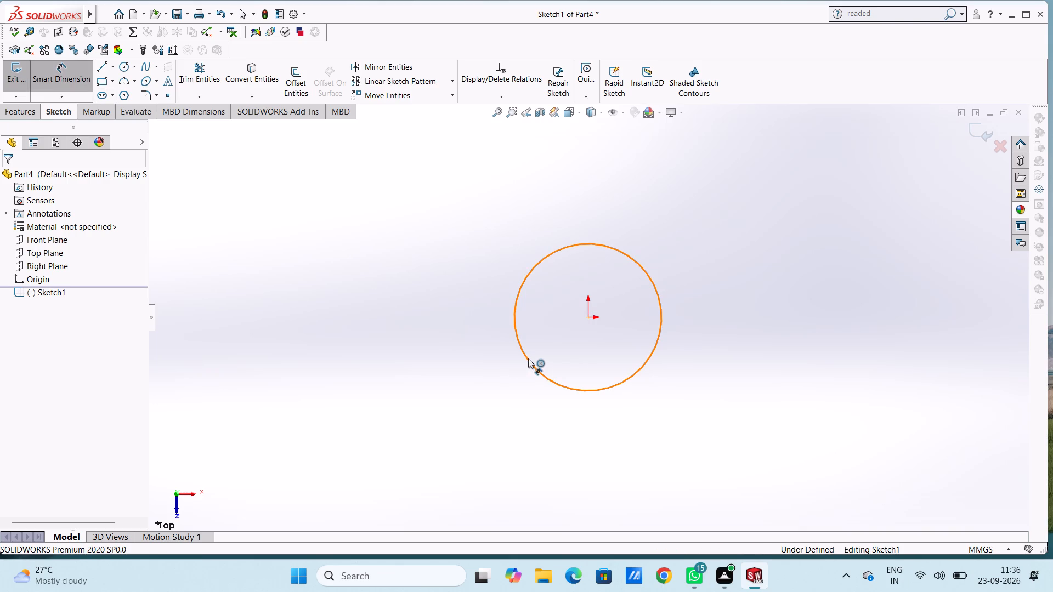
{"action": "left_click", "coordinate": [377, 446]}
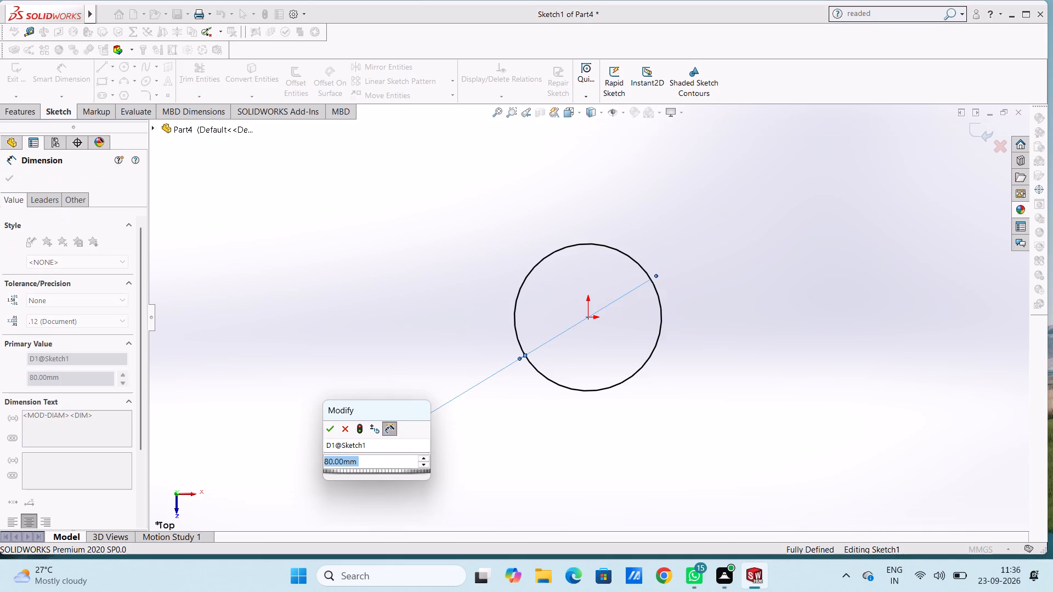
{"action": "left_click", "coordinate": [330, 429]}
{"action": "left_click", "coordinate": [339, 375]}
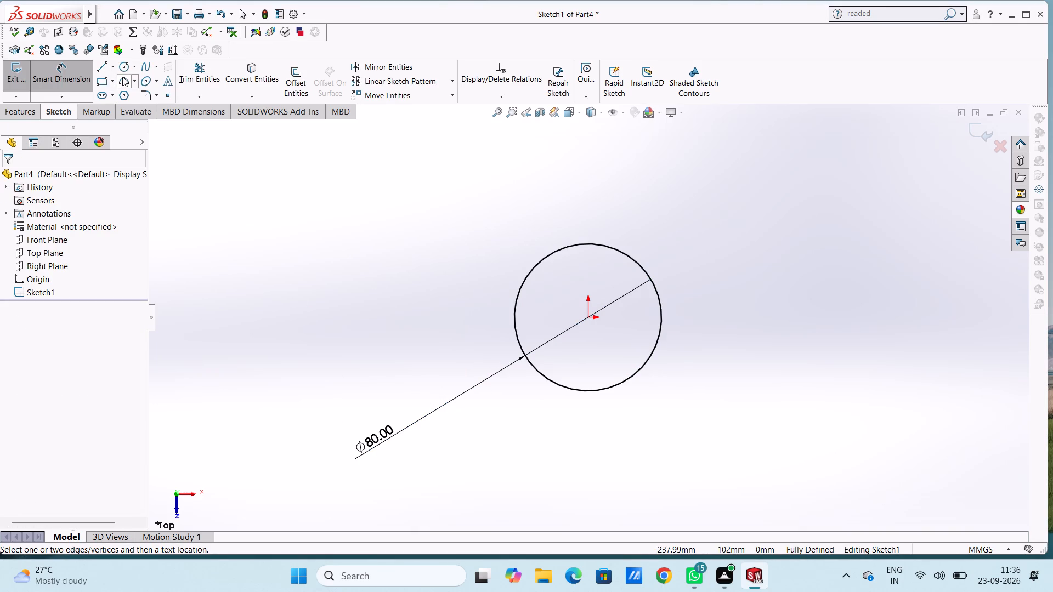
Draw a second circle centred on the origin inside the first and dimension its diameter to 64 mm.
{"action": "left_click", "coordinate": [126, 69]}
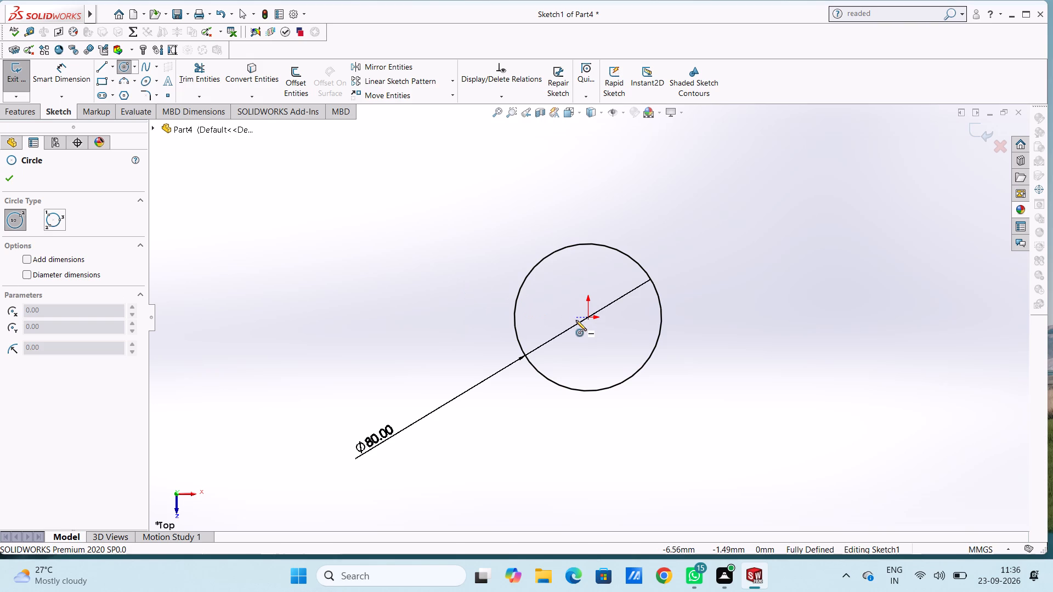
{"action": "left_click", "coordinate": [588, 316]}
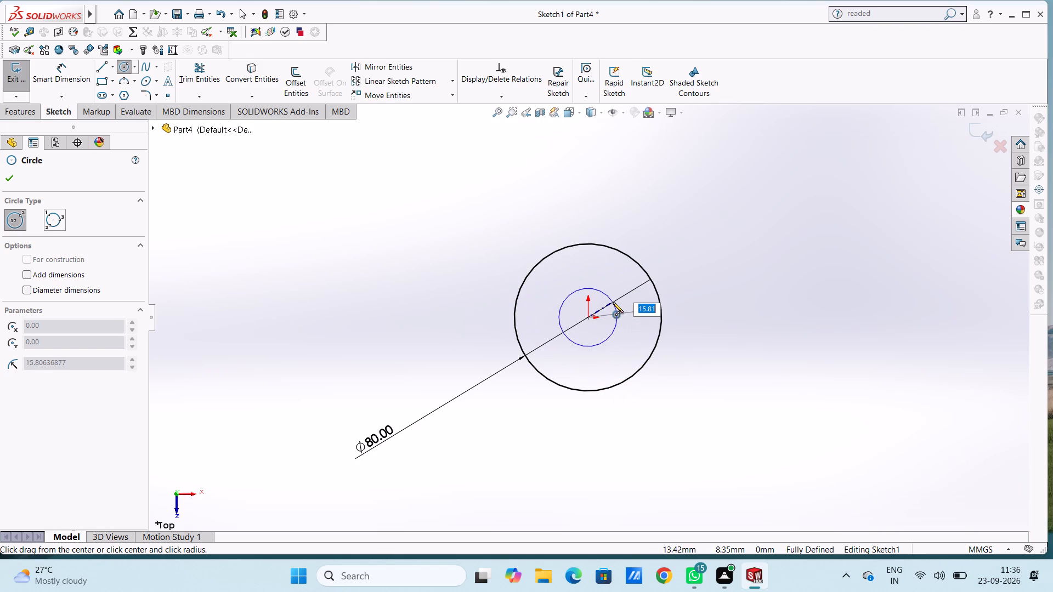
{"action": "left_click", "coordinate": [617, 355]}
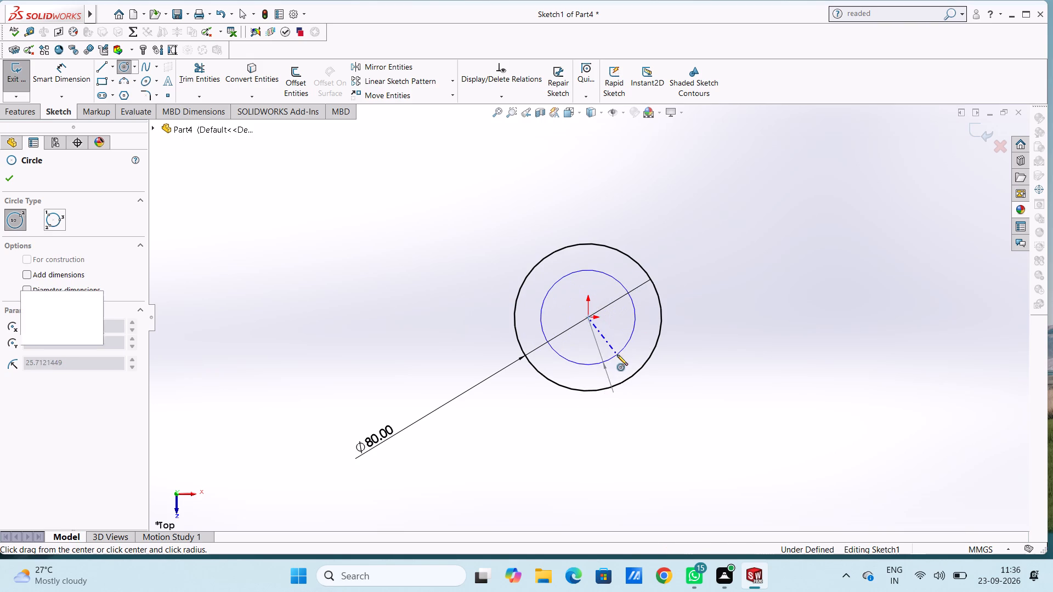
{"action": "left_click", "coordinate": [65, 76]}
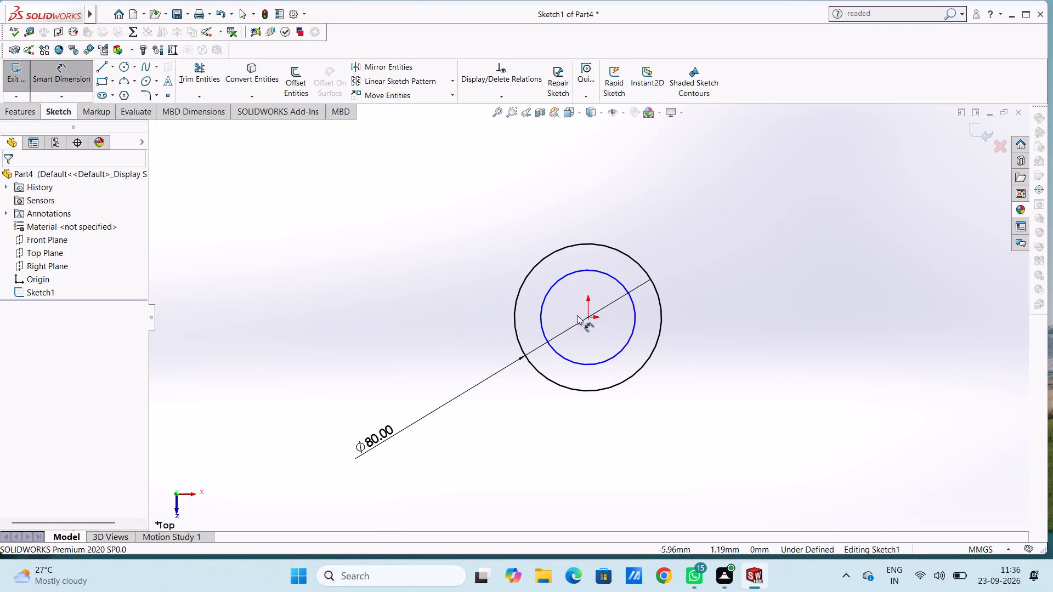
{"action": "left_click", "coordinate": [542, 313]}
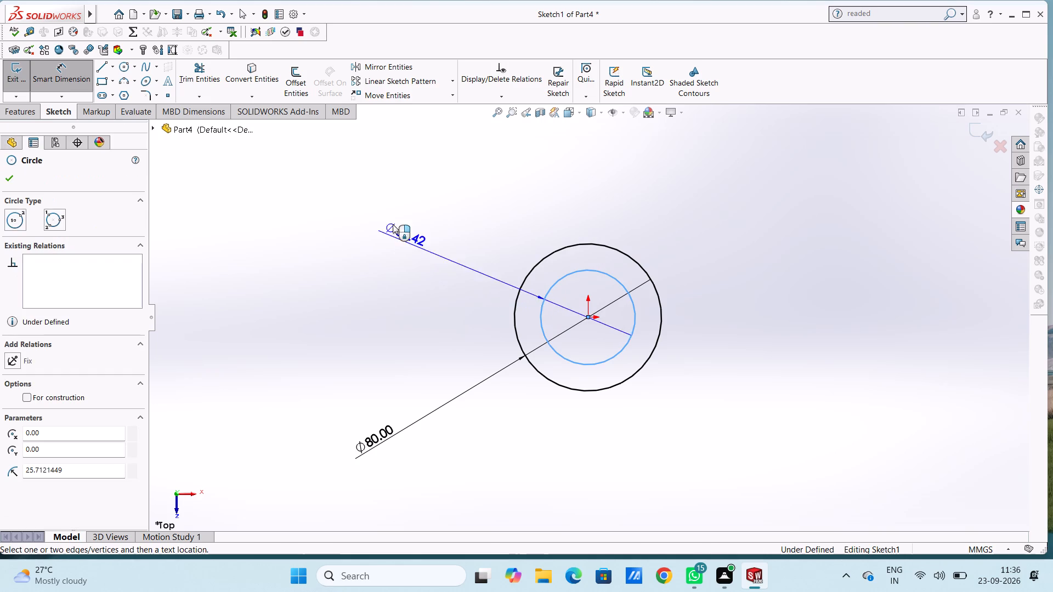
{"action": "left_click", "coordinate": [388, 212]}
{"action": "type", "text": "64"}
{"action": "key", "text": "Return"}
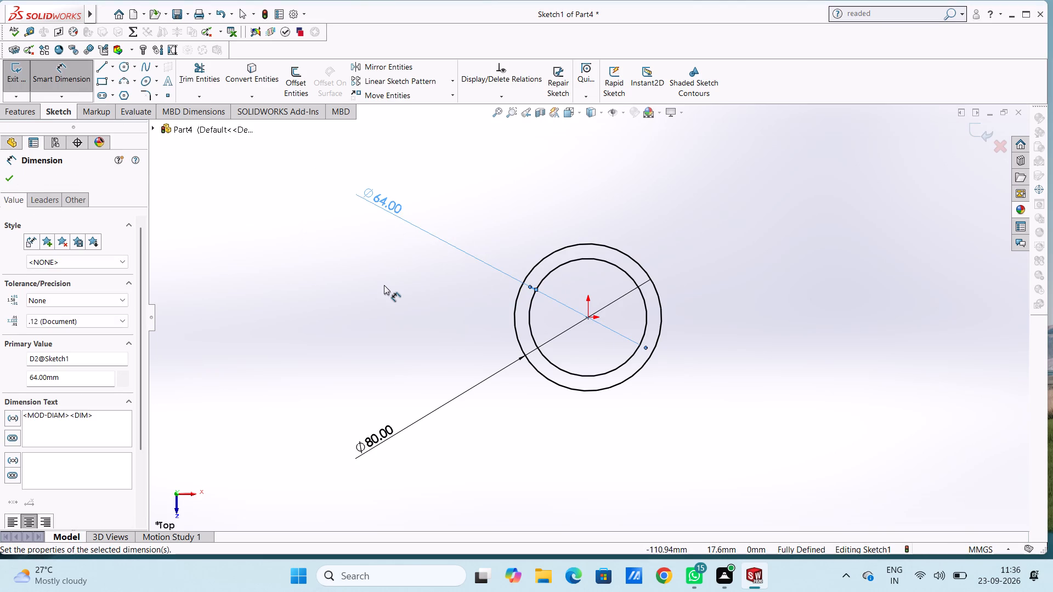
{"action": "left_click", "coordinate": [384, 285]}
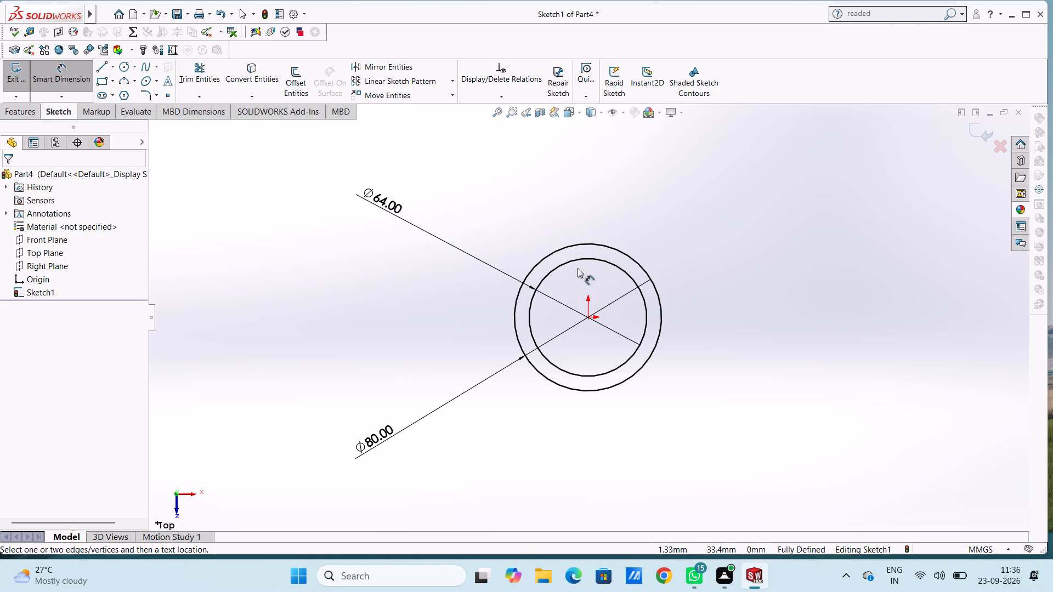
Draw a small circle of 4 mm radius centred on the upper quadrant point of the 64 mm circle.
{"action": "left_click", "coordinate": [119, 65]}
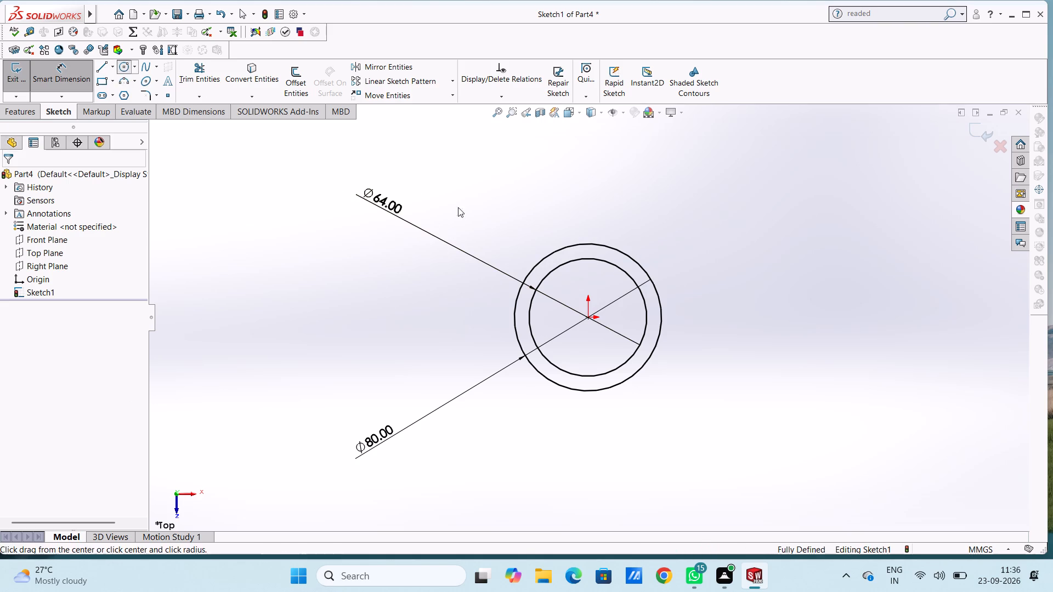
{"action": "left_click", "coordinate": [588, 257]}
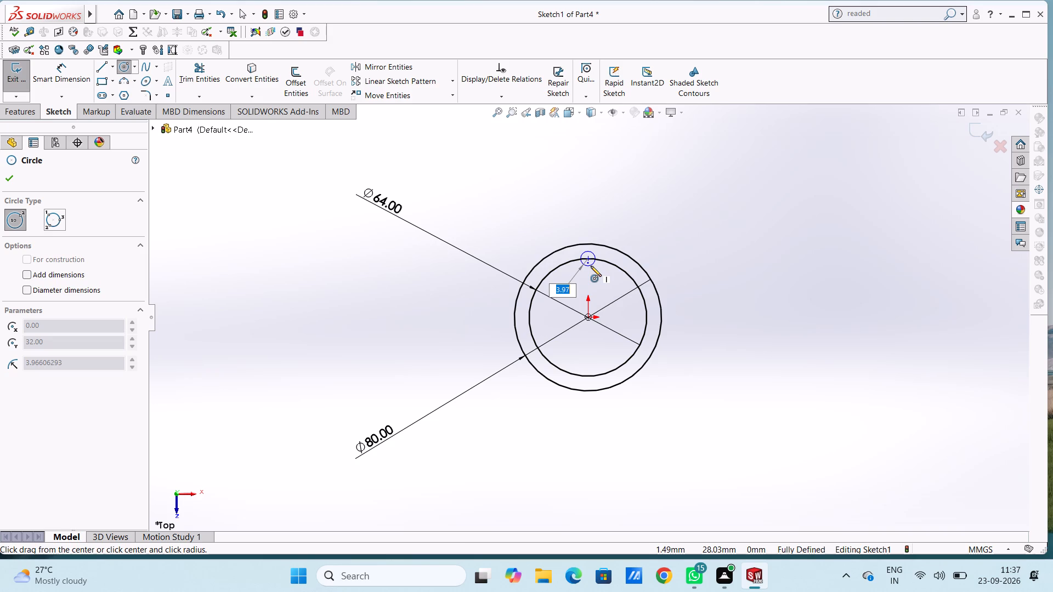
{"action": "key", "text": "4"}
{"action": "key", "text": "Return"}
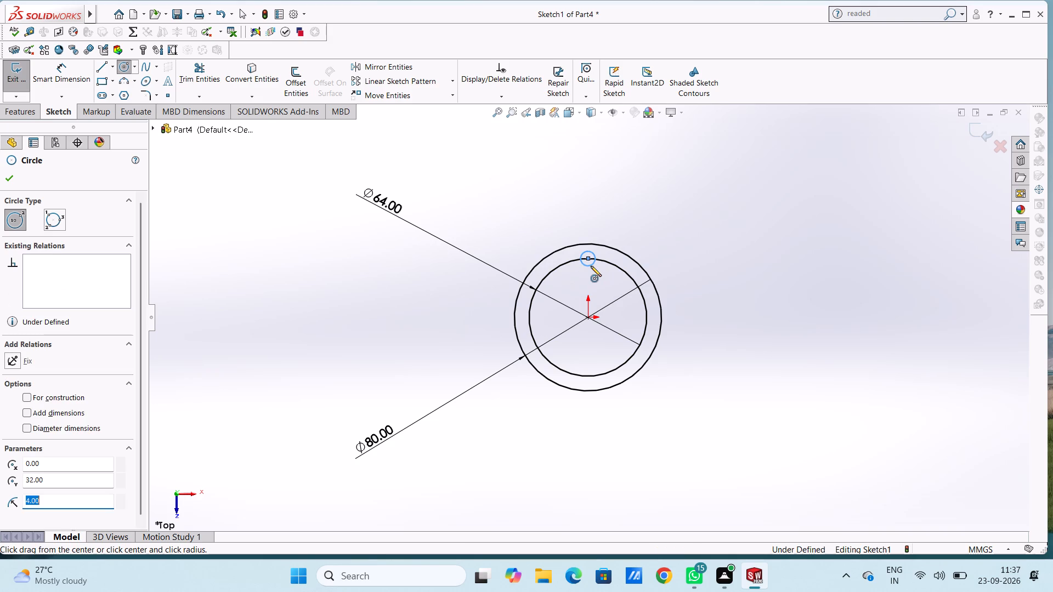
{"action": "key", "text": "Escape"}
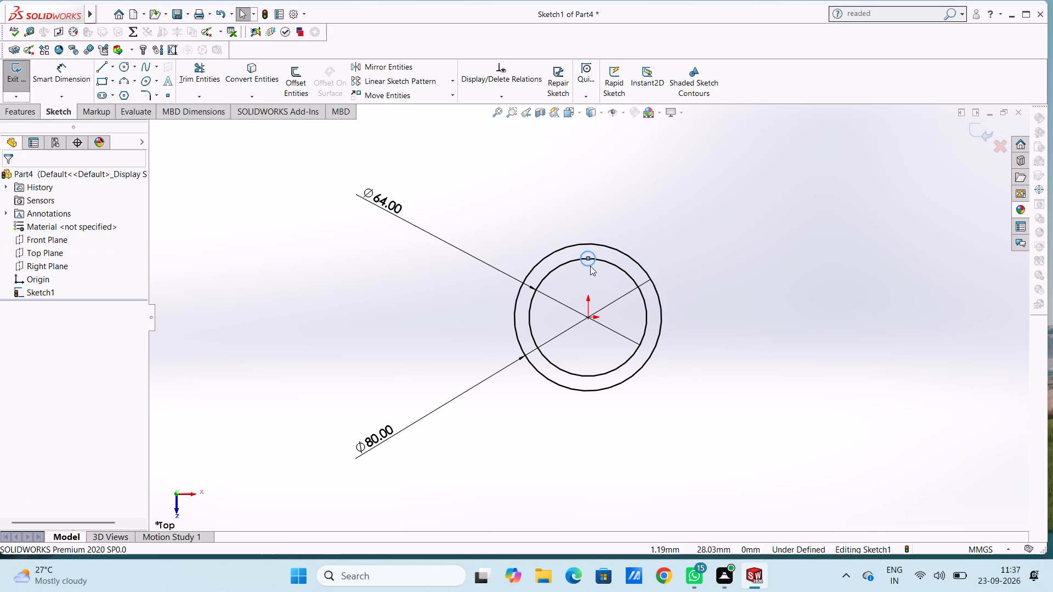
{"action": "key", "text": "Escape"}
Add an 8 mm diameter dimension to the small circle.
{"action": "left_click", "coordinate": [71, 80]}
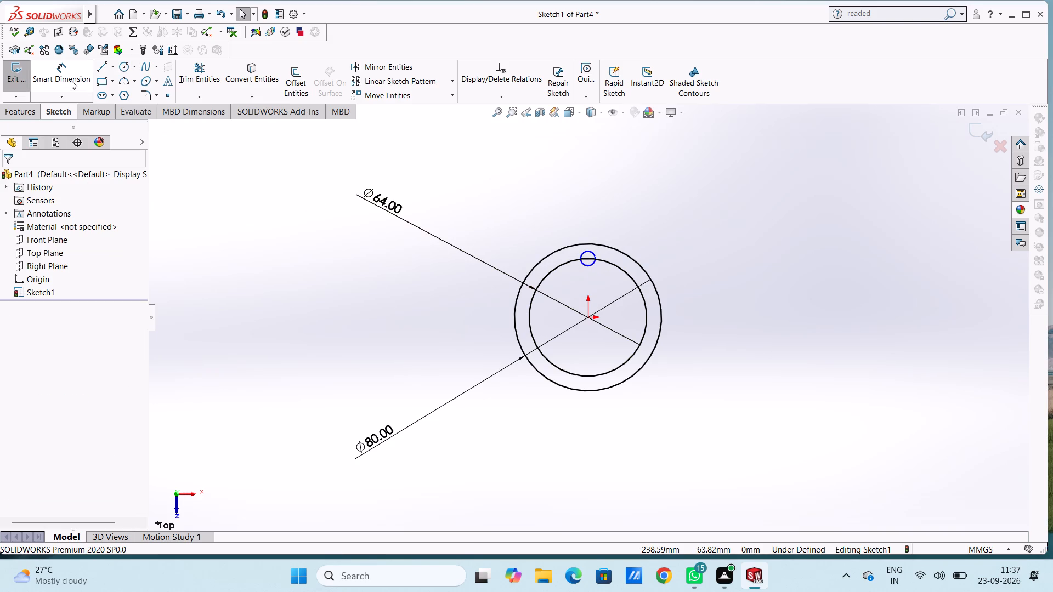
{"action": "left_click", "coordinate": [591, 254]}
{"action": "left_click", "coordinate": [783, 181]}
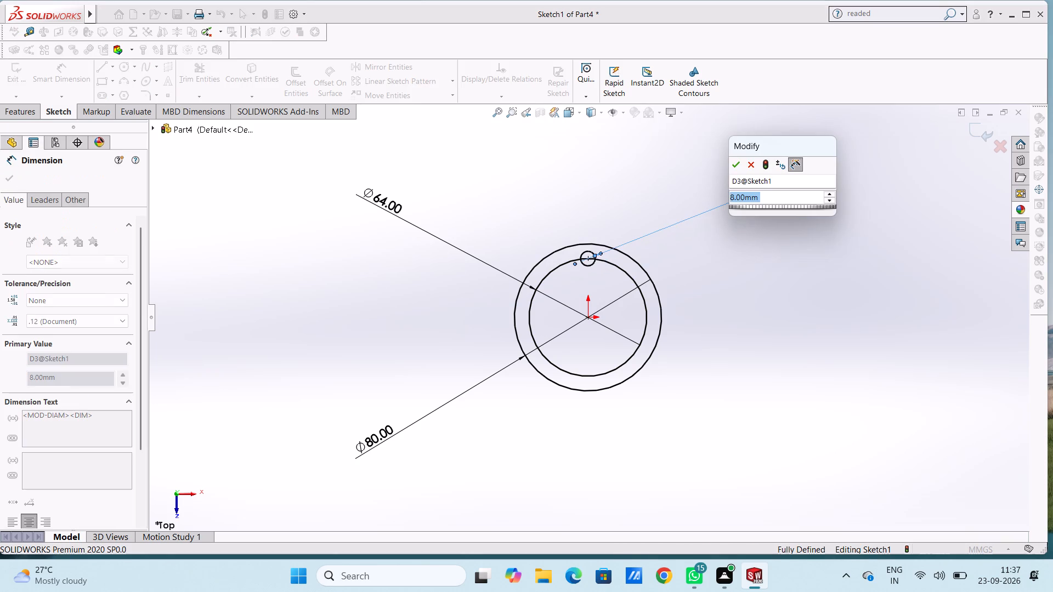
{"action": "left_click", "coordinate": [737, 162]}
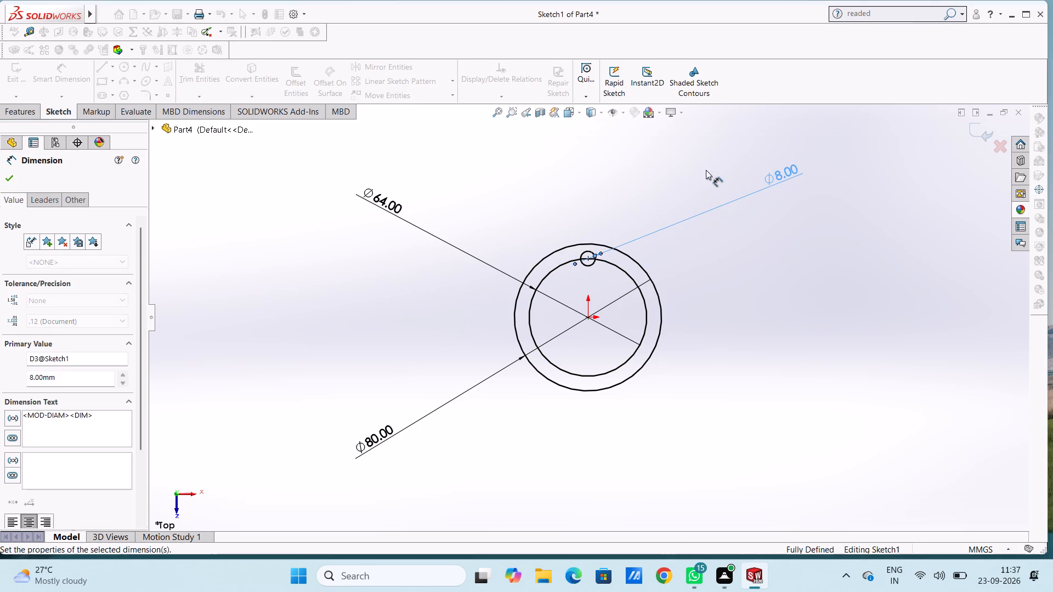
{"action": "left_click", "coordinate": [706, 170]}
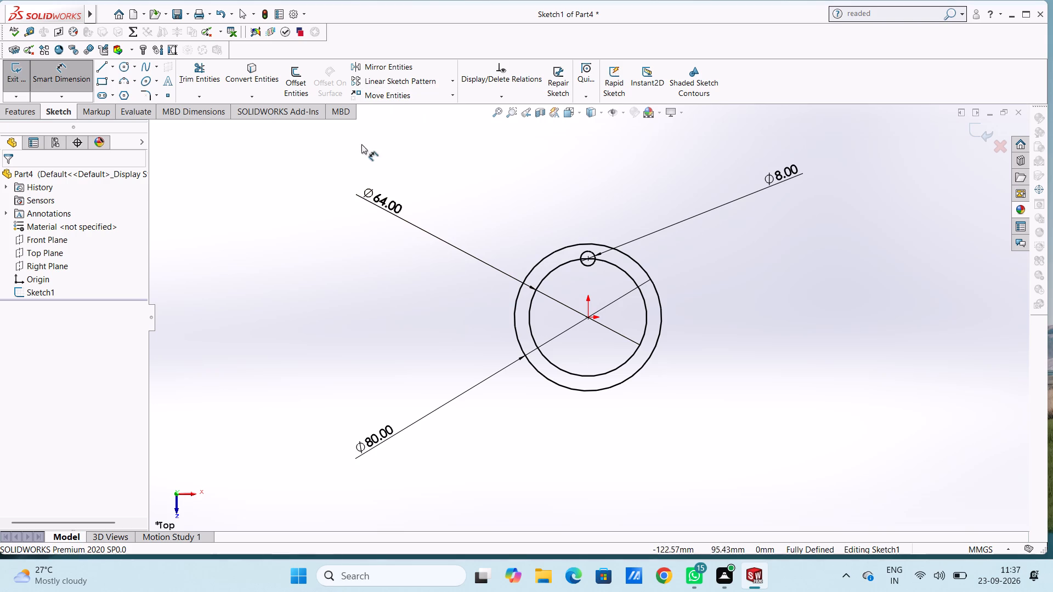
{"action": "left_click", "coordinate": [49, 69]}
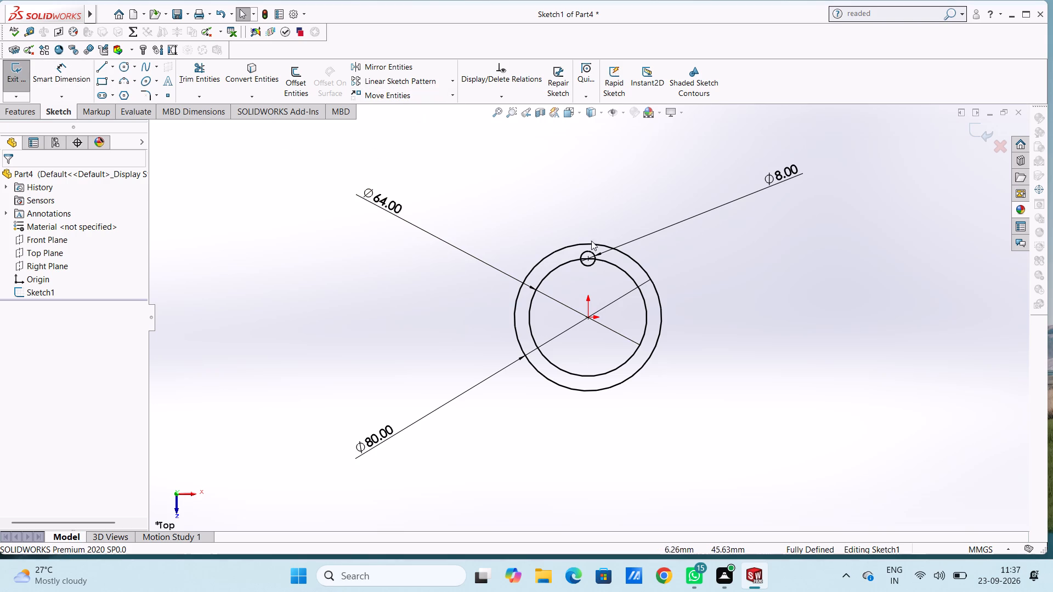
Circular-pattern the 8 mm circle around the origin as 4 equally spaced instances over 360 degrees.
{"action": "left_click", "coordinate": [590, 252]}
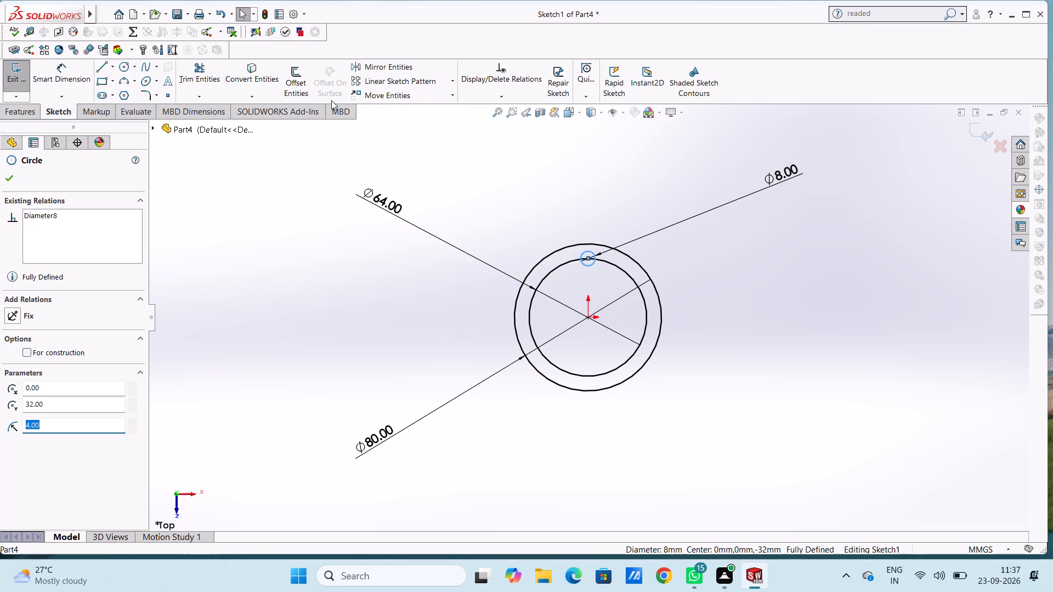
{"action": "left_click", "coordinate": [450, 81]}
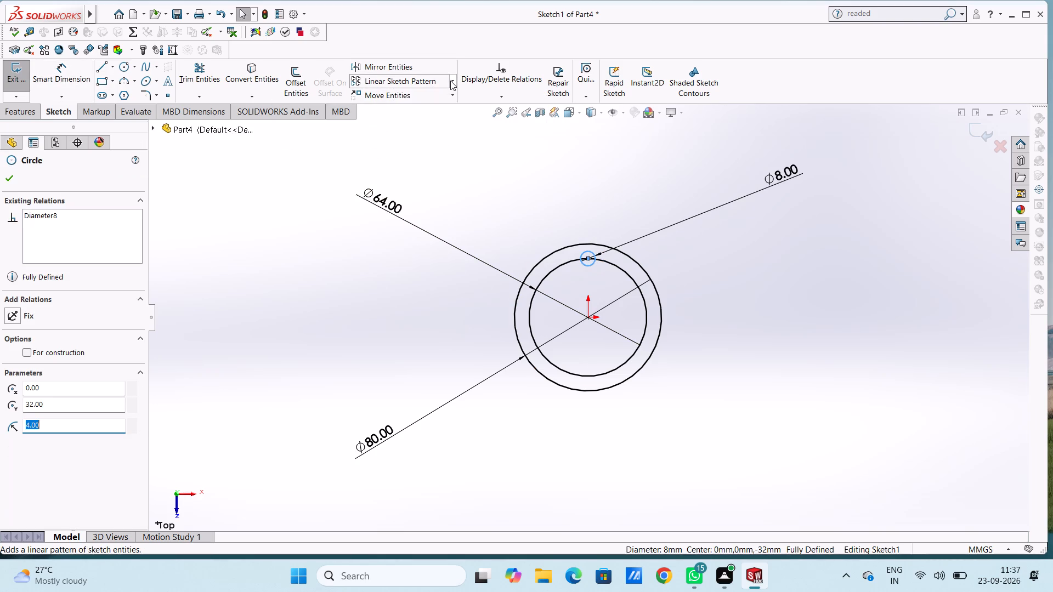
{"action": "left_click", "coordinate": [451, 110]}
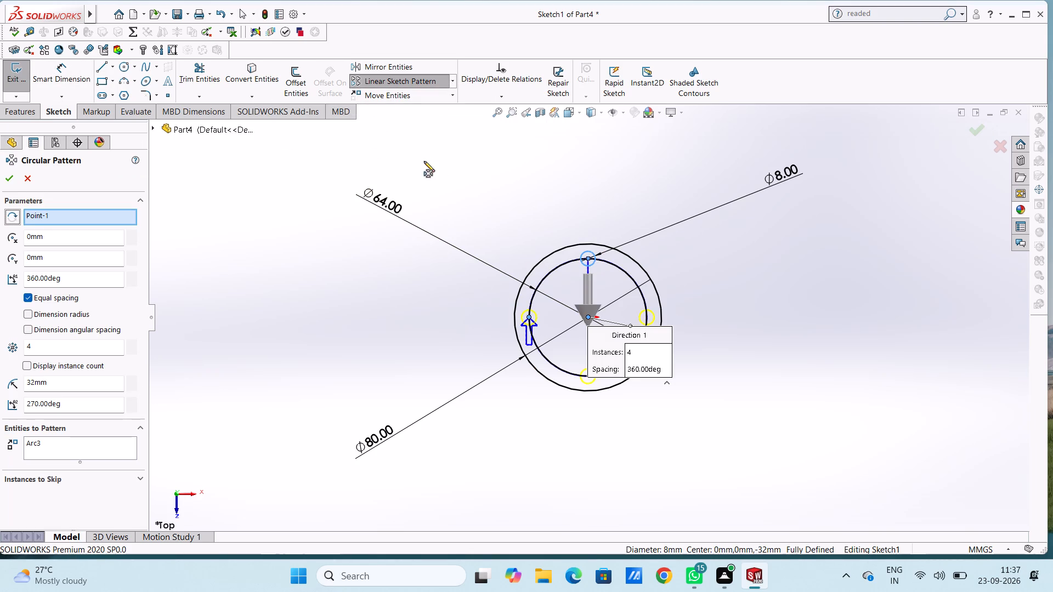
{"action": "left_click", "coordinate": [14, 177]}
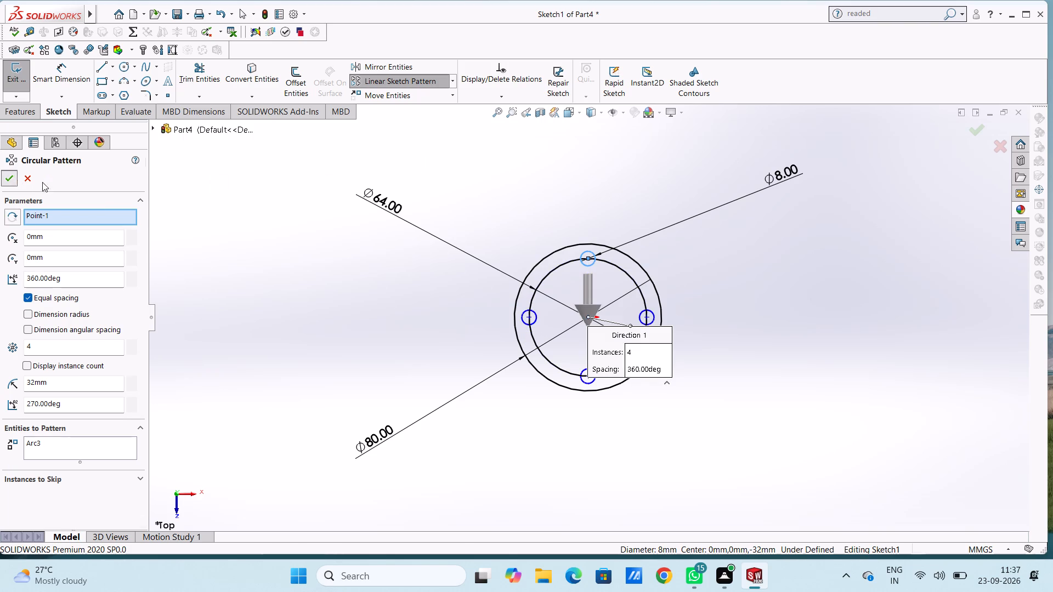
{"action": "left_click", "coordinate": [297, 246]}
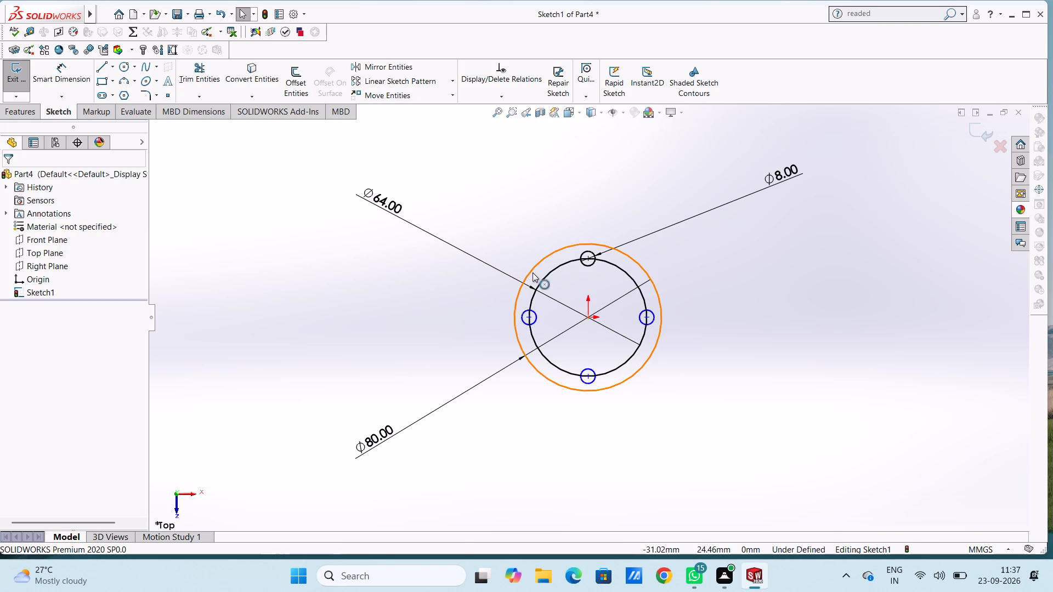
Delete the 64 mm circle that runs through the centres of the small circles.
{"action": "left_click", "coordinate": [548, 273]}
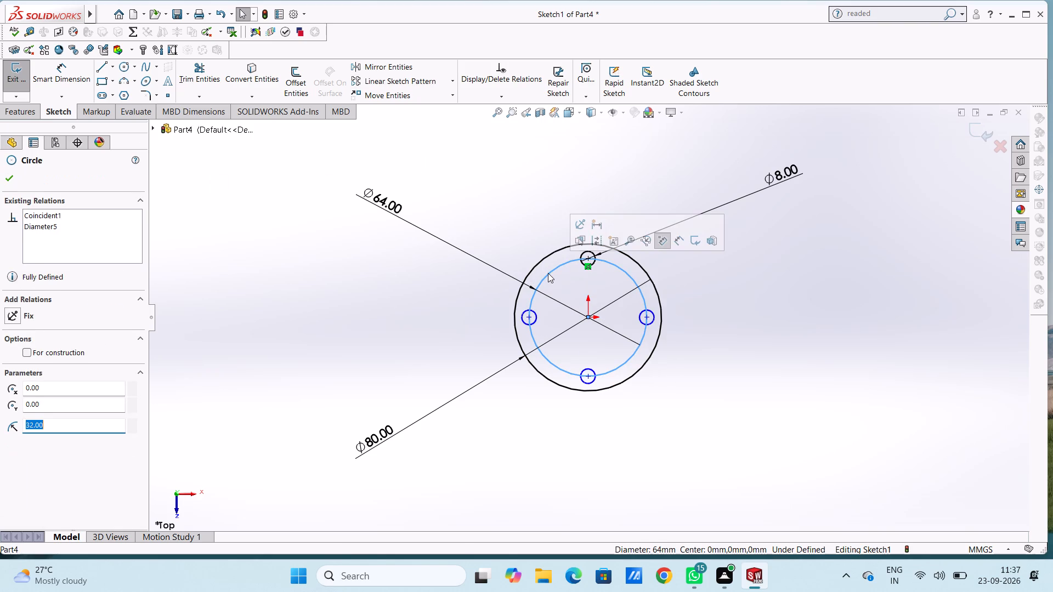
{"action": "key", "text": "Delete"}
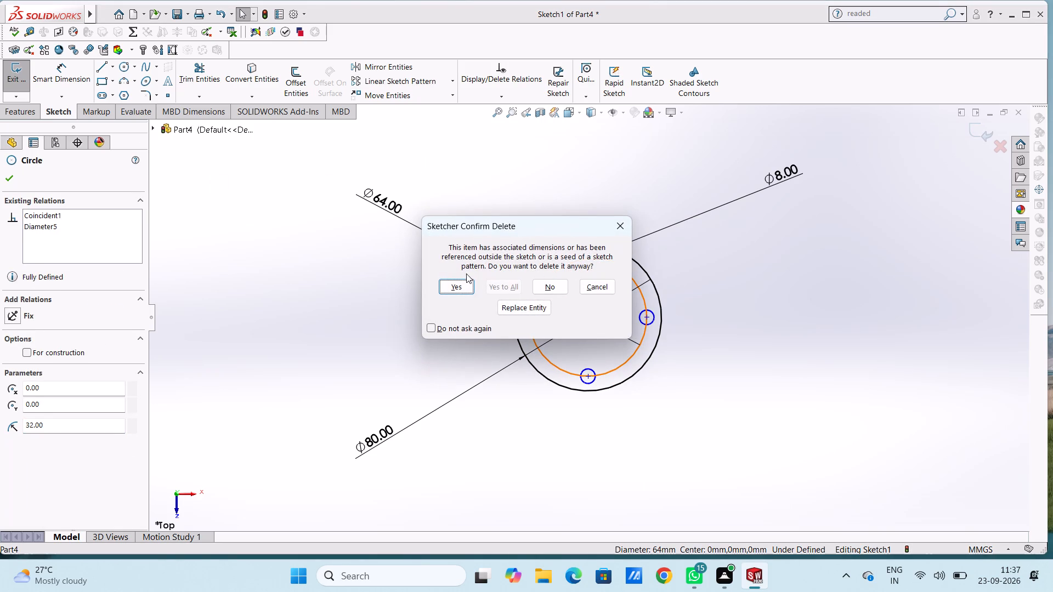
{"action": "left_click", "coordinate": [460, 288]}
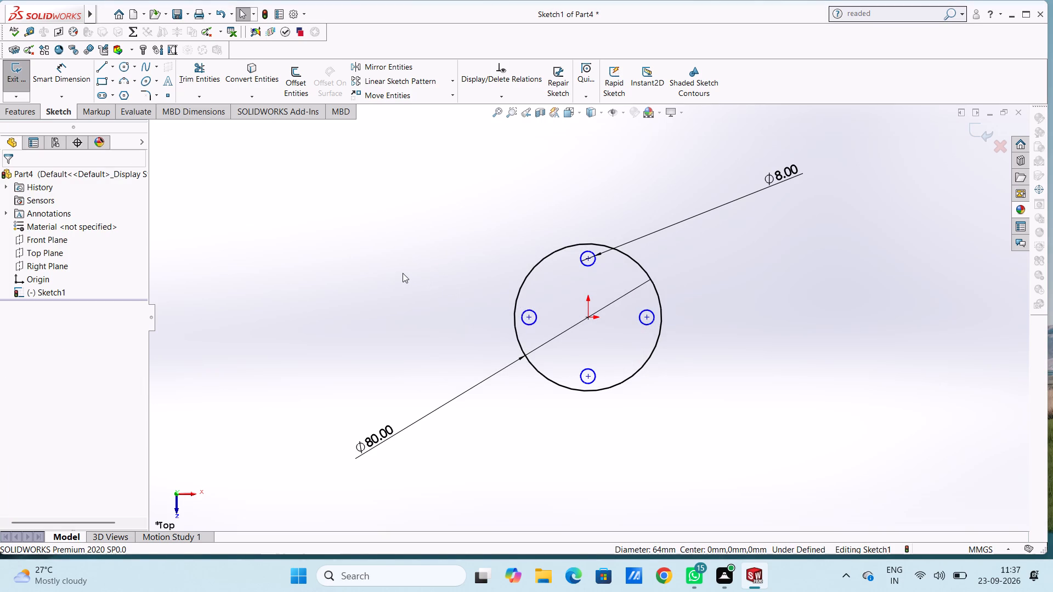
Extrude the 80 mm circle sketch with its four holes as a blind boss 10 mm thick.
{"action": "left_click", "coordinate": [21, 111]}
{"action": "left_click", "coordinate": [12, 81]}
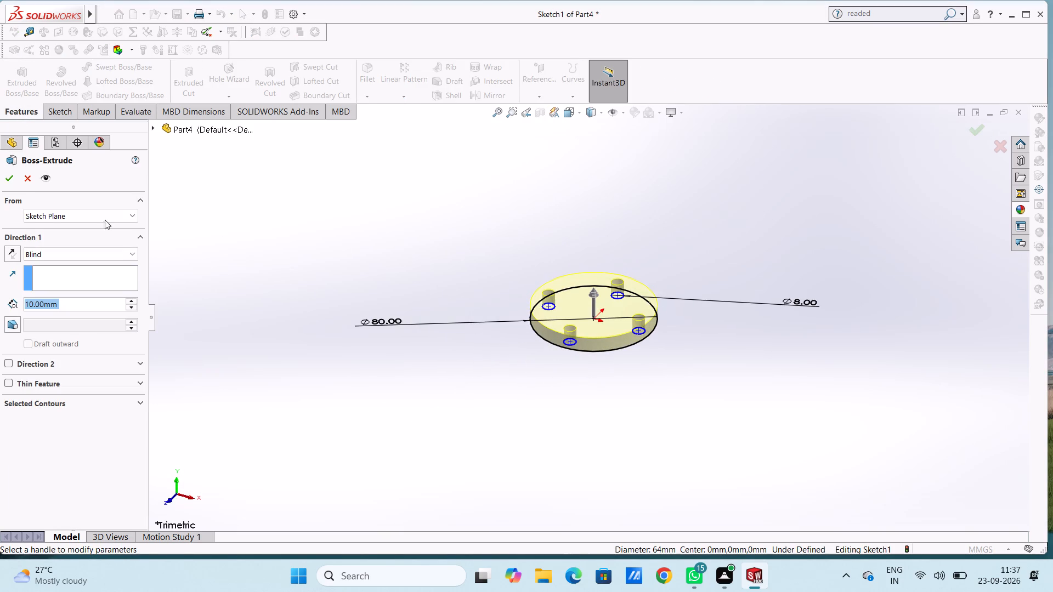
{"action": "left_click", "coordinate": [9, 174]}
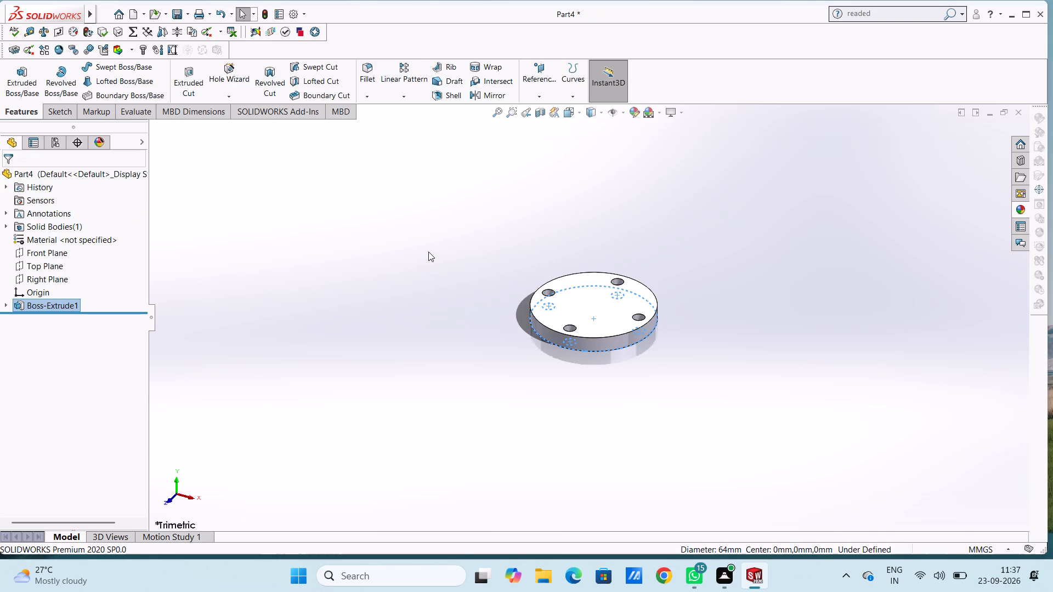
{"action": "left_click", "coordinate": [428, 251]}
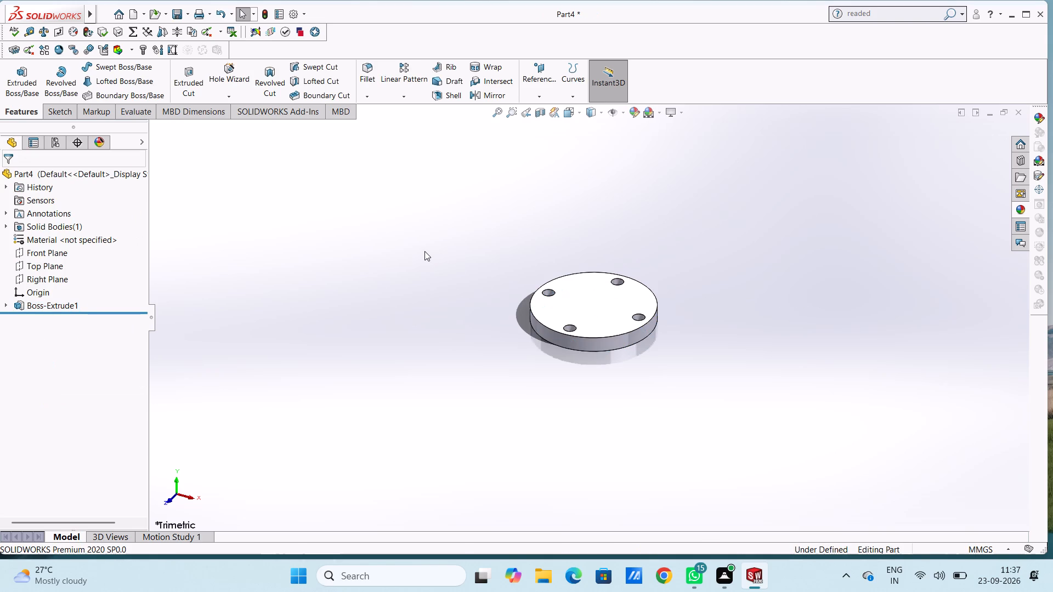
Start a sketch on the disc's top face and draw a 38 by 38 mm center rectangle at the origin.
{"action": "key", "text": "ctrl+5"}
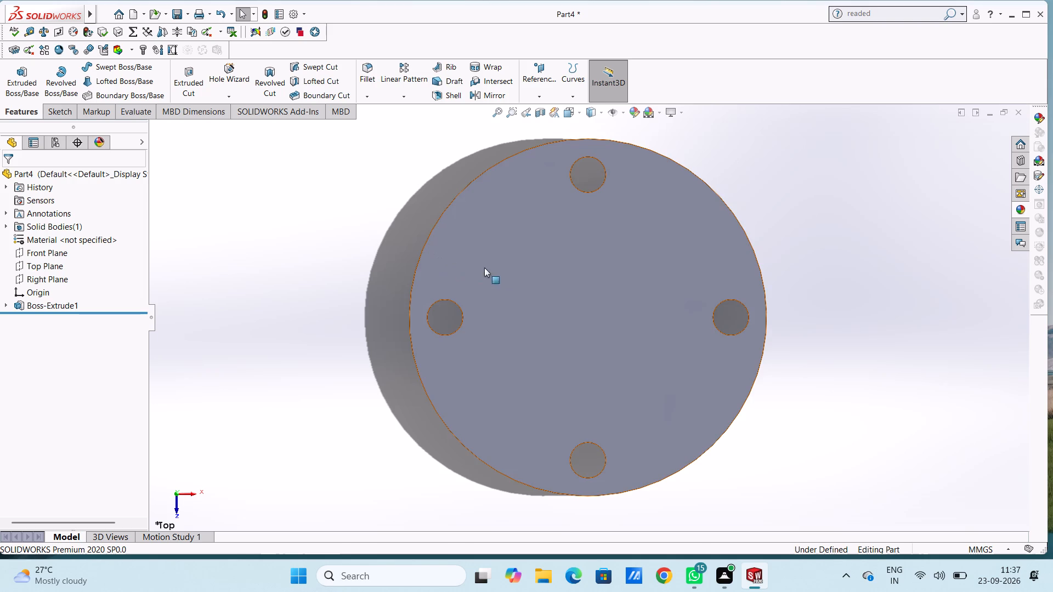
{"action": "left_click", "coordinate": [576, 293]}
{"action": "left_click", "coordinate": [602, 281]}
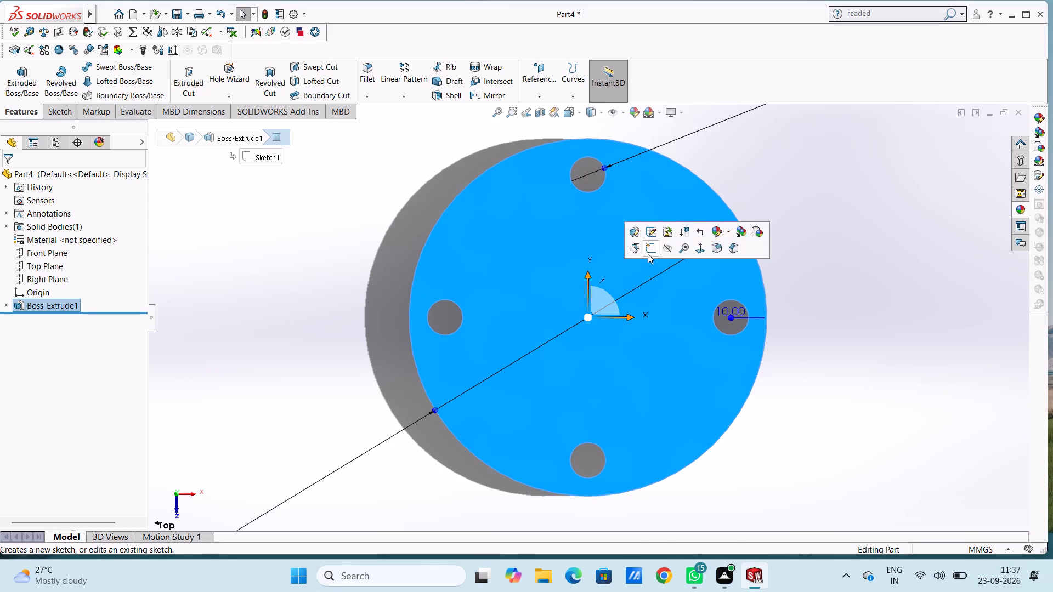
{"action": "left_click", "coordinate": [648, 254]}
{"action": "left_click", "coordinate": [384, 230]}
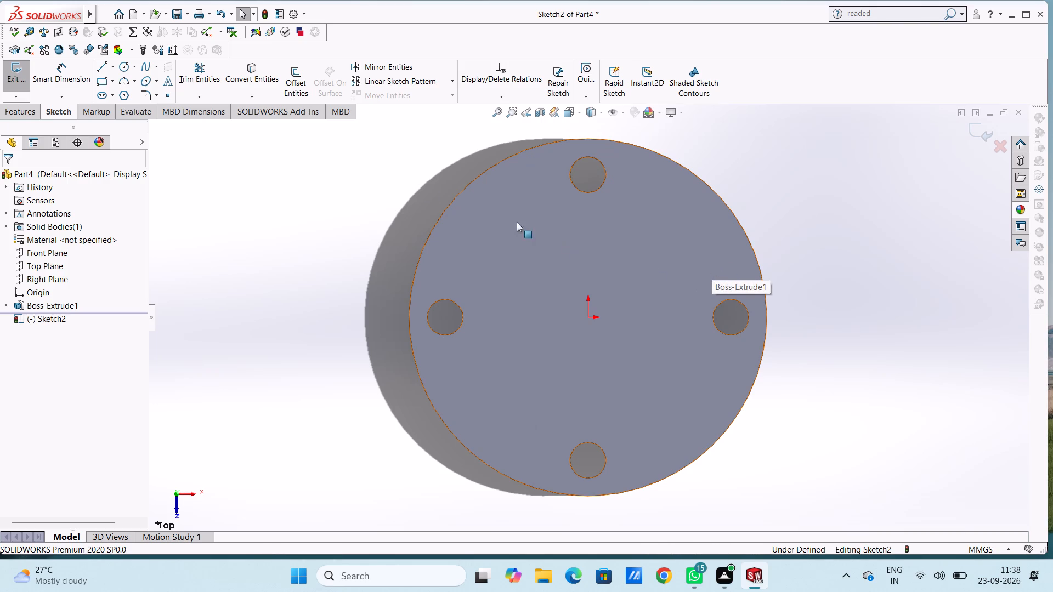
{"action": "left_click", "coordinate": [110, 81]}
{"action": "left_click", "coordinate": [118, 110]}
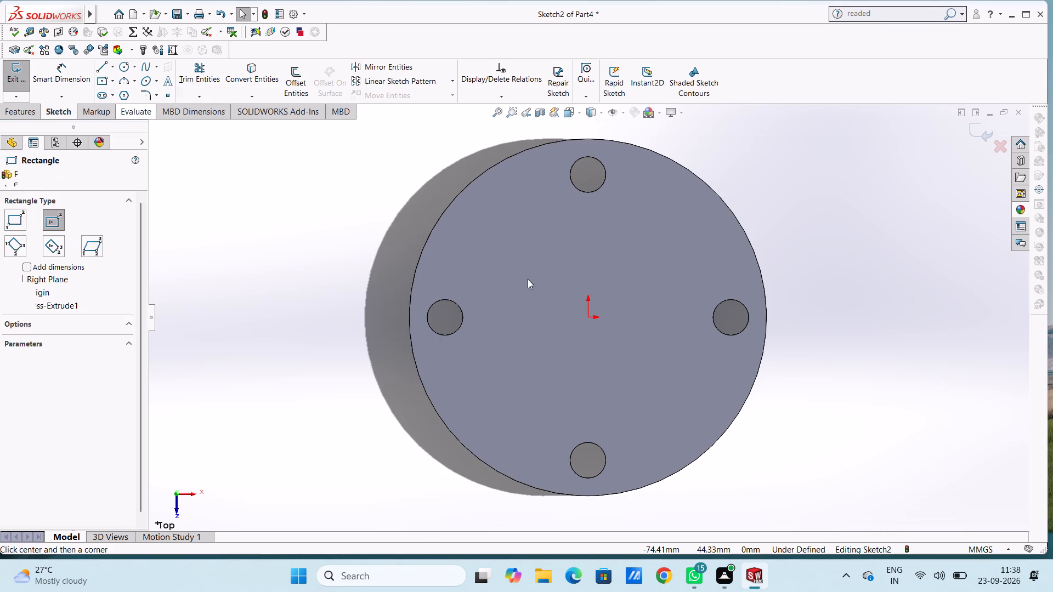
{"action": "left_click", "coordinate": [588, 316]}
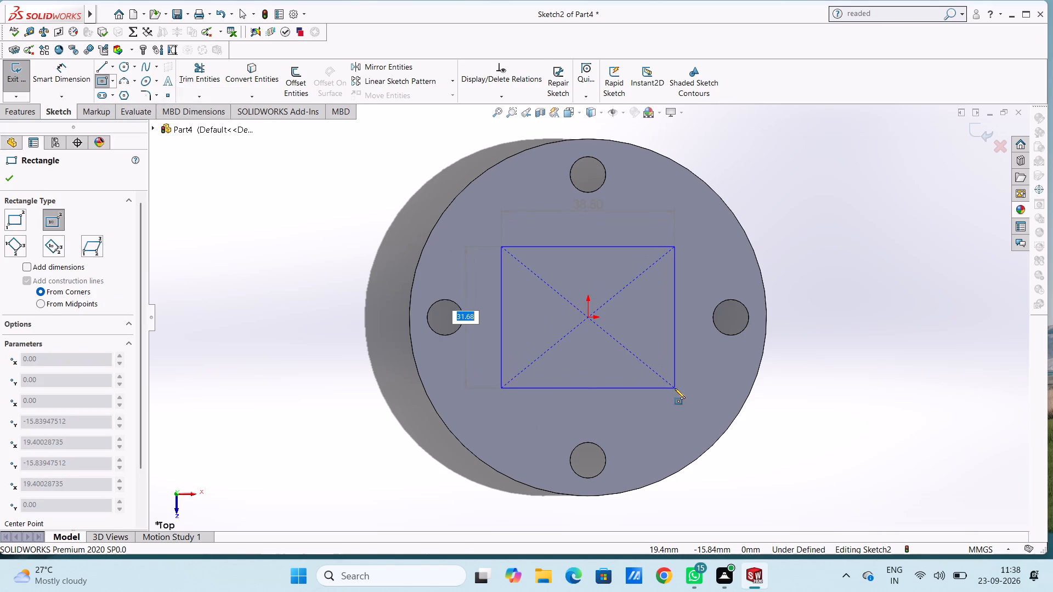
{"action": "type", "text": "38"}
{"action": "key", "text": "Return"}
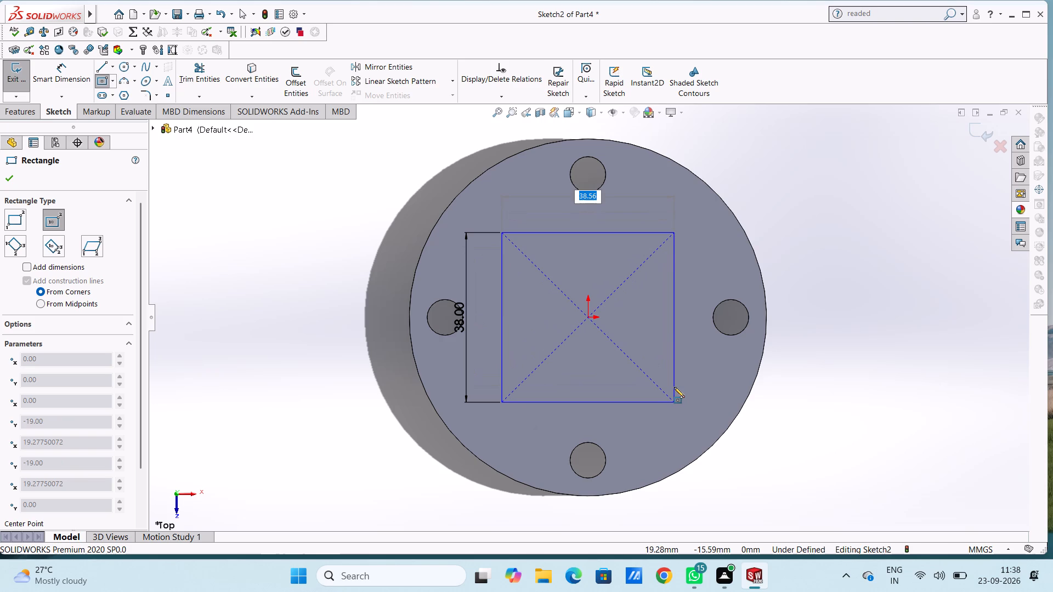
{"action": "type", "text": "38"}
{"action": "key", "text": "Return"}
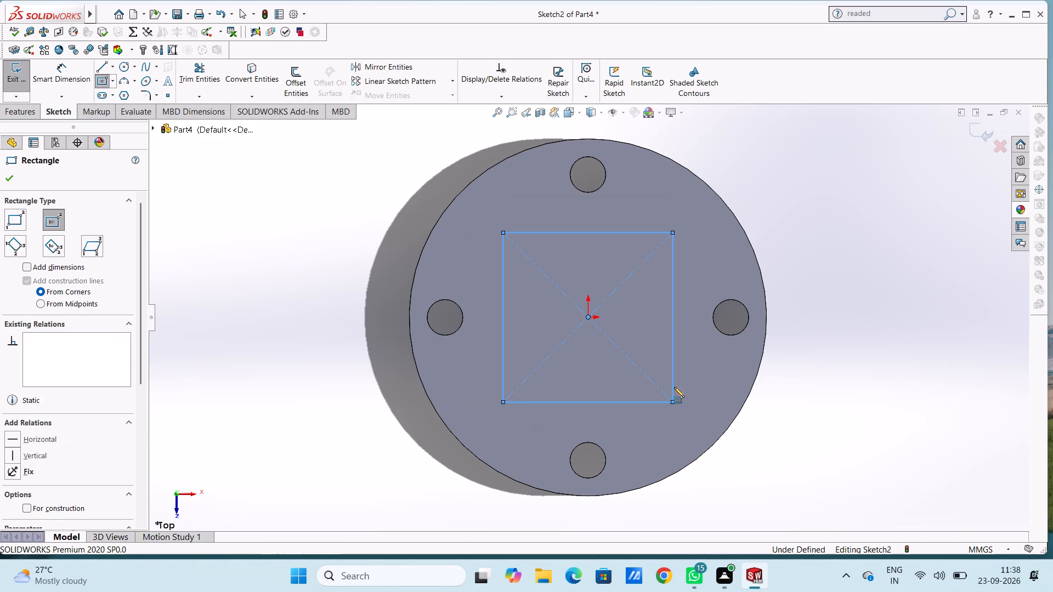
{"action": "key", "text": "Escape"}
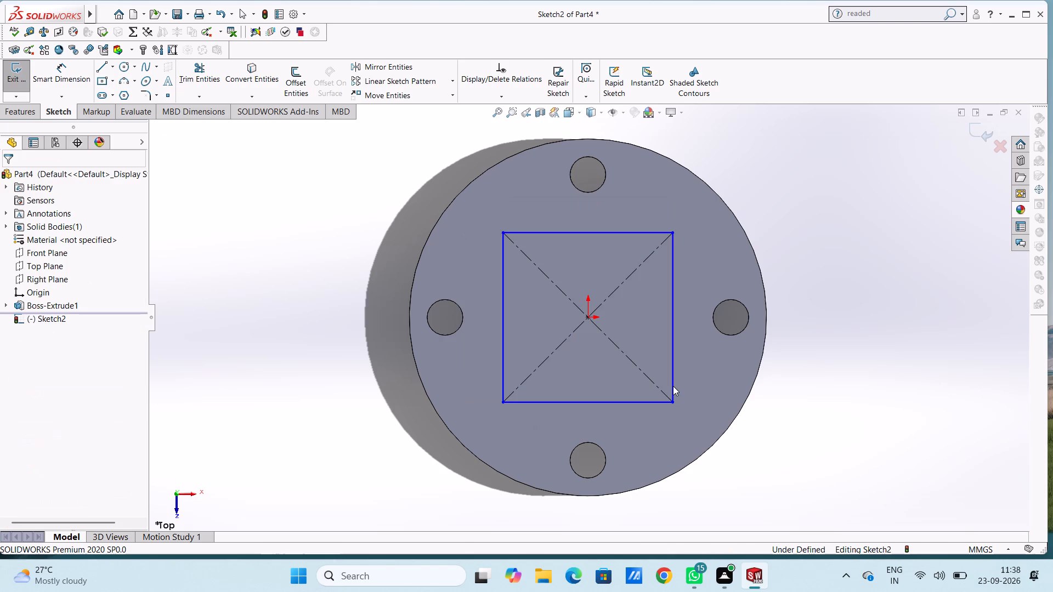
{"action": "key", "text": "Escape"}
Add a 38 mm dimension to the vertical side of the square.
{"action": "left_click", "coordinate": [43, 78]}
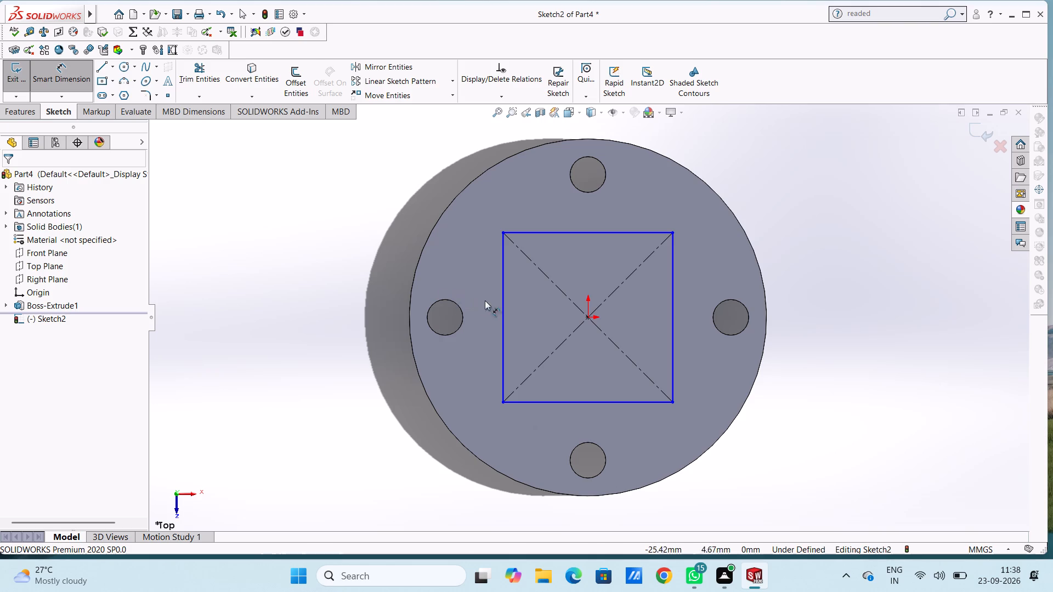
{"action": "left_click", "coordinate": [502, 312]}
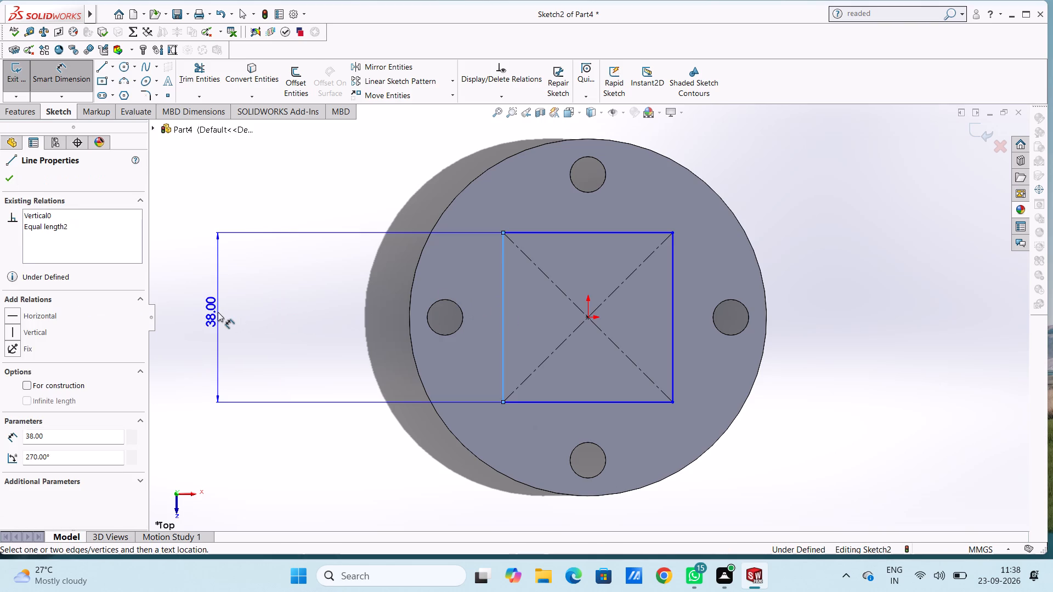
{"action": "left_click", "coordinate": [218, 312]}
{"action": "left_click", "coordinate": [168, 298]}
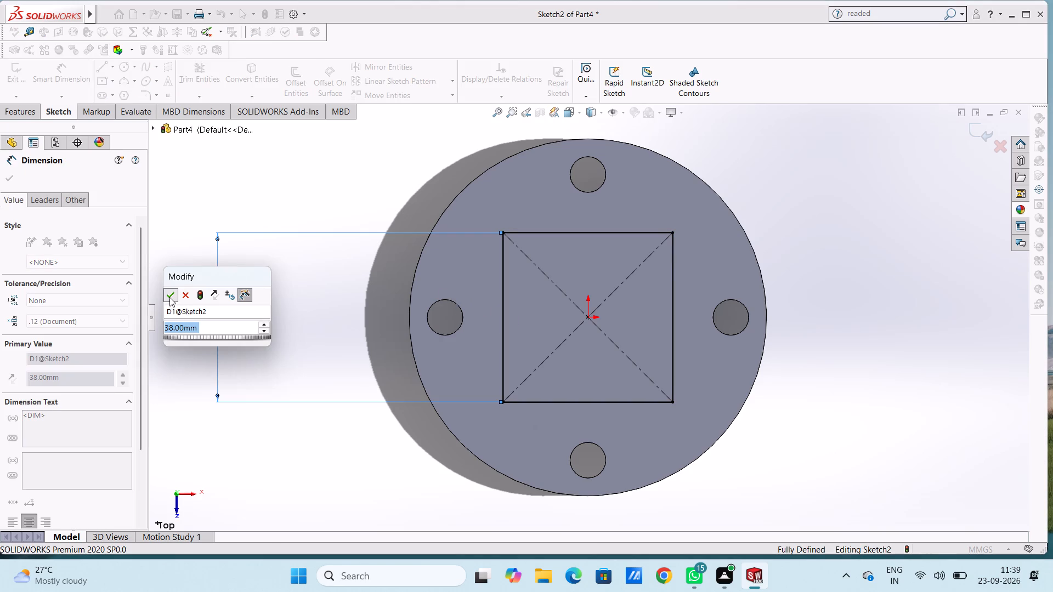
{"action": "left_click", "coordinate": [288, 292]}
{"action": "key", "text": "Escape"}
{"action": "key", "text": "Escape"}
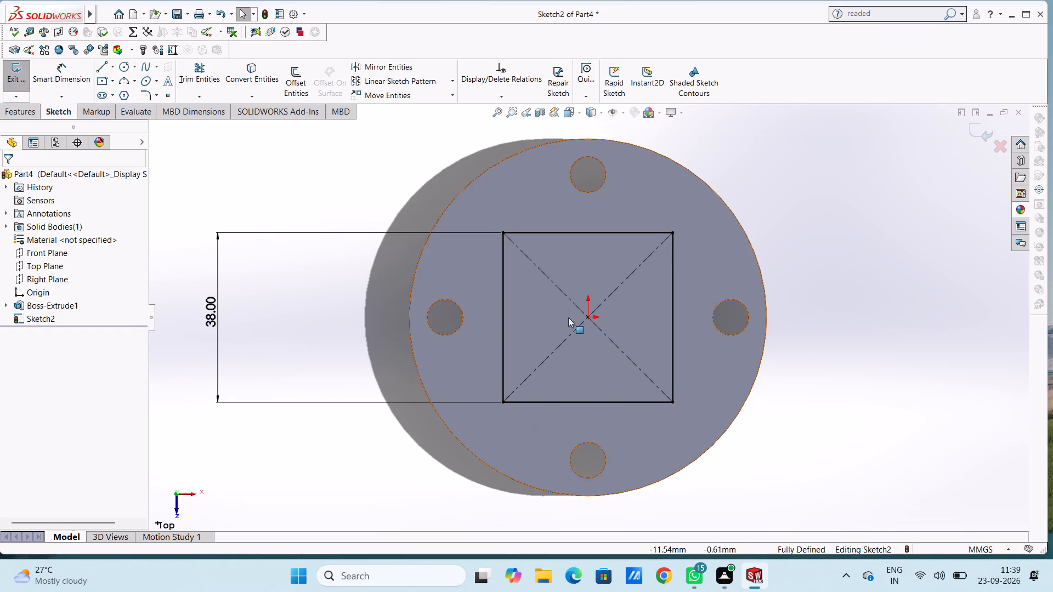
Apply 5 mm radius sketch fillets to all four corners of the 38 mm square.
{"action": "scroll", "coordinate": [631, 293], "scroll_direction": "down", "scroll_amount": 4}
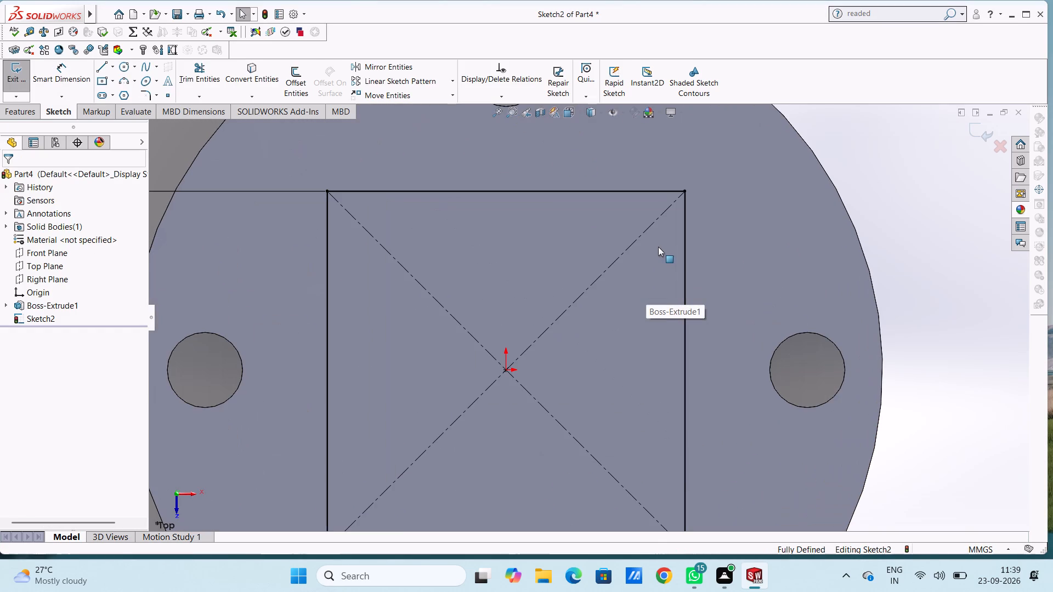
{"action": "left_click", "coordinate": [146, 90]}
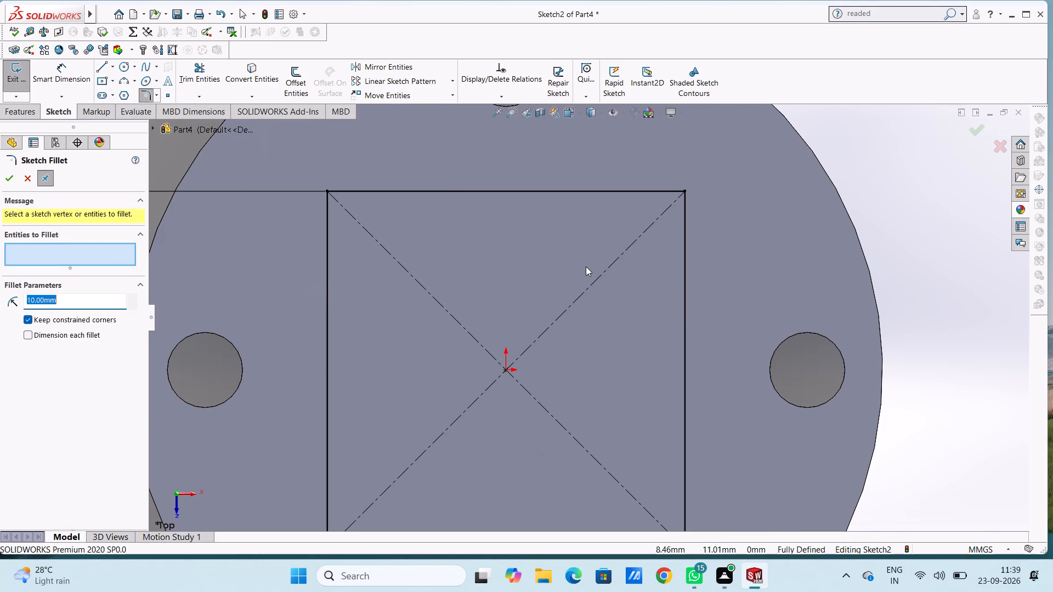
{"action": "key", "text": "5"}
{"action": "key", "text": "Return"}
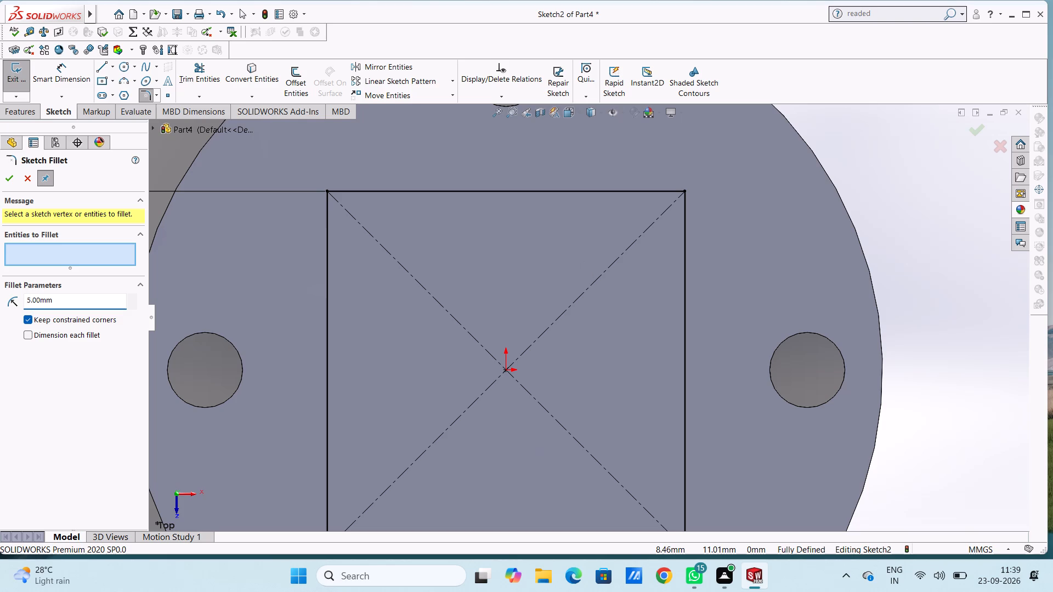
{"action": "left_click", "coordinate": [683, 190]}
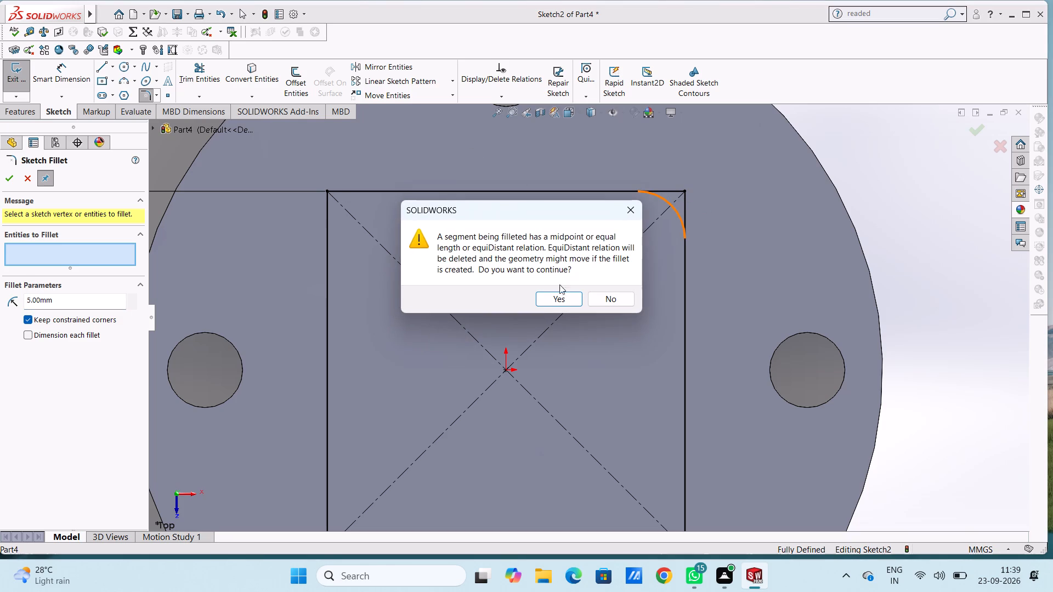
{"action": "left_click", "coordinate": [559, 294]}
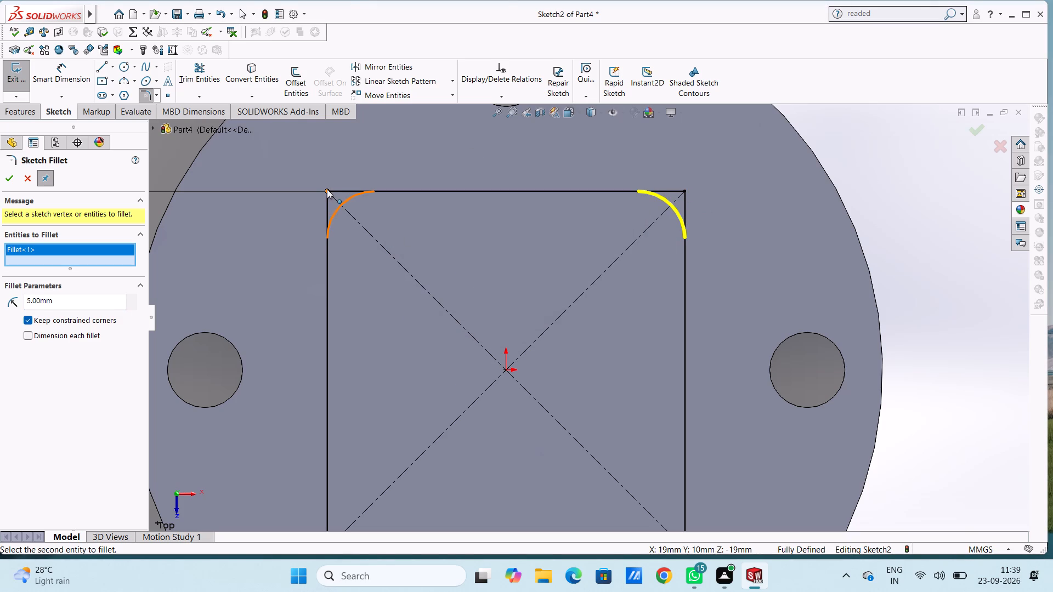
{"action": "left_click", "coordinate": [327, 189]}
{"action": "scroll", "coordinate": [405, 337], "scroll_direction": "up", "scroll_amount": 4}
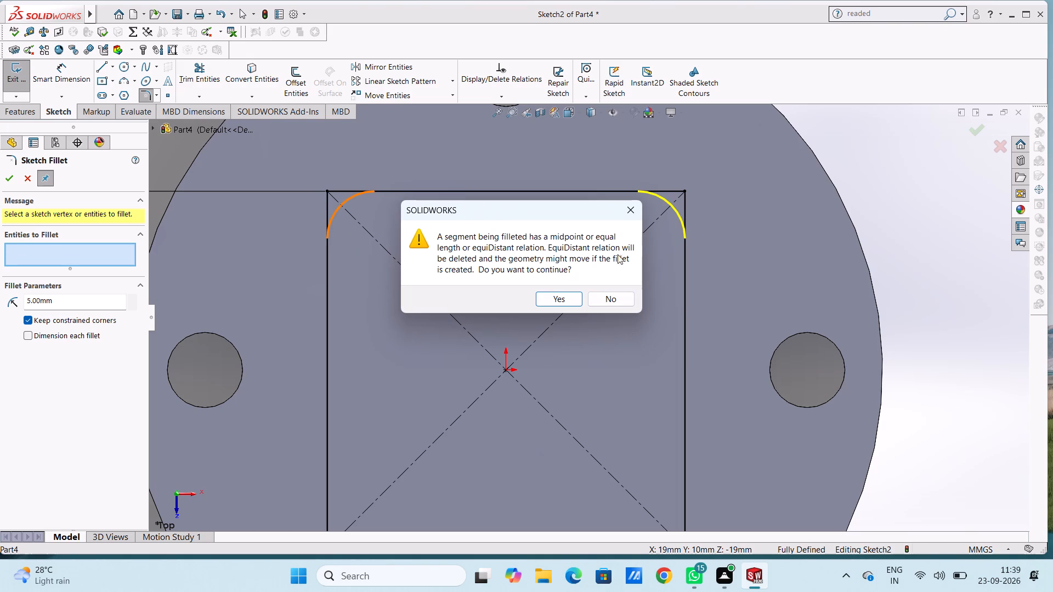
{"action": "left_click", "coordinate": [631, 215]}
{"action": "scroll", "coordinate": [540, 368], "scroll_direction": "up", "scroll_amount": 4}
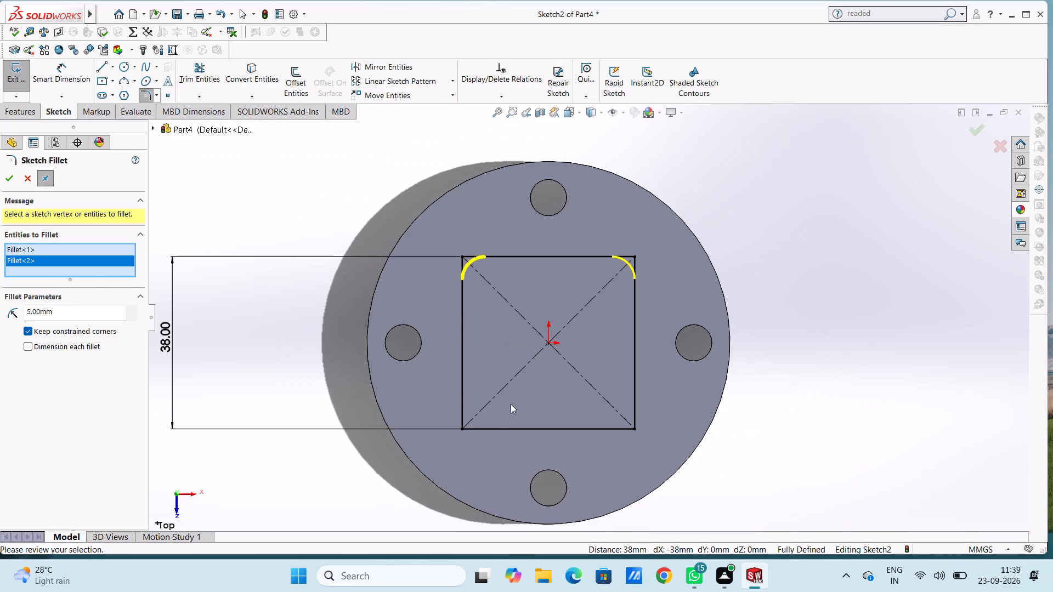
{"action": "left_click", "coordinate": [463, 430]}
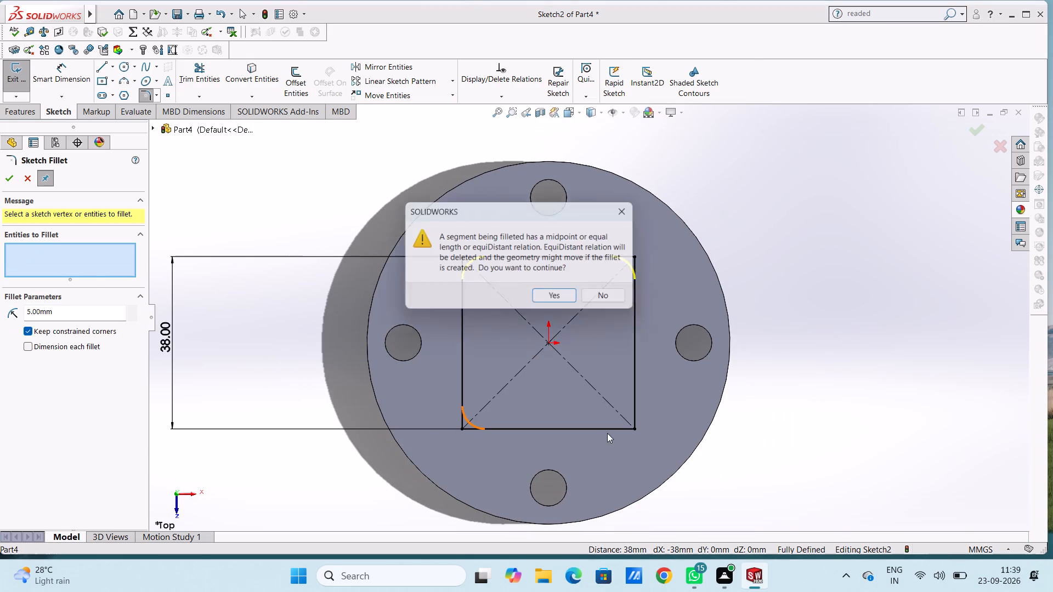
{"action": "left_click", "coordinate": [631, 209]}
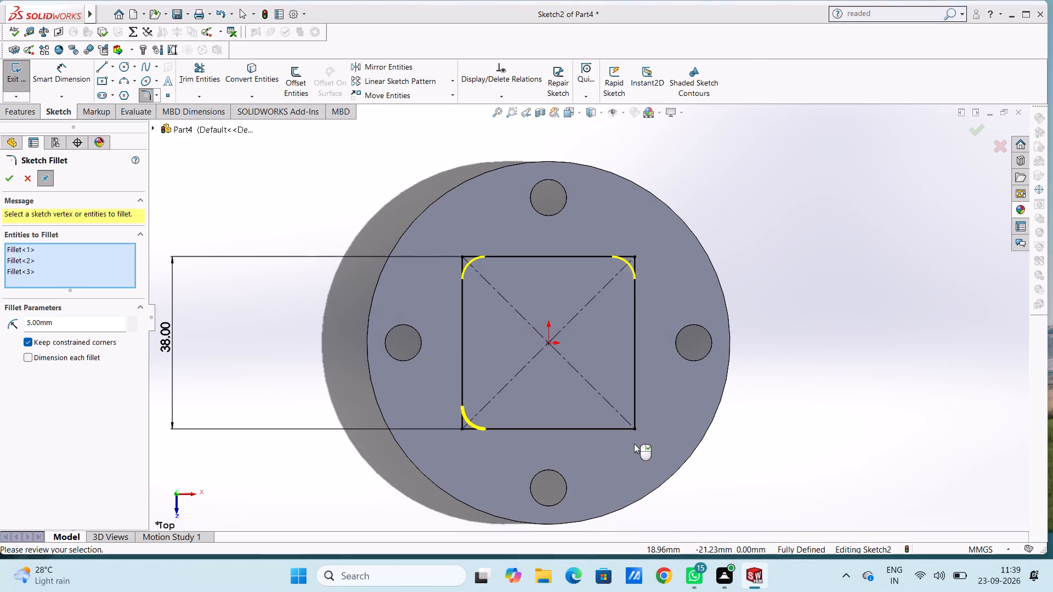
{"action": "left_click", "coordinate": [635, 428]}
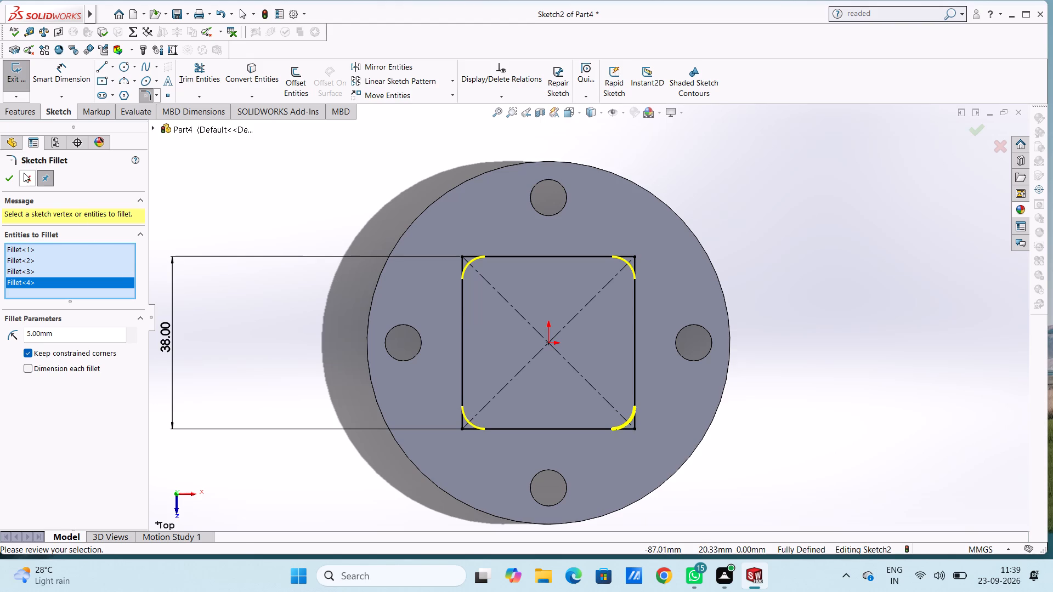
{"action": "left_click", "coordinate": [7, 178]}
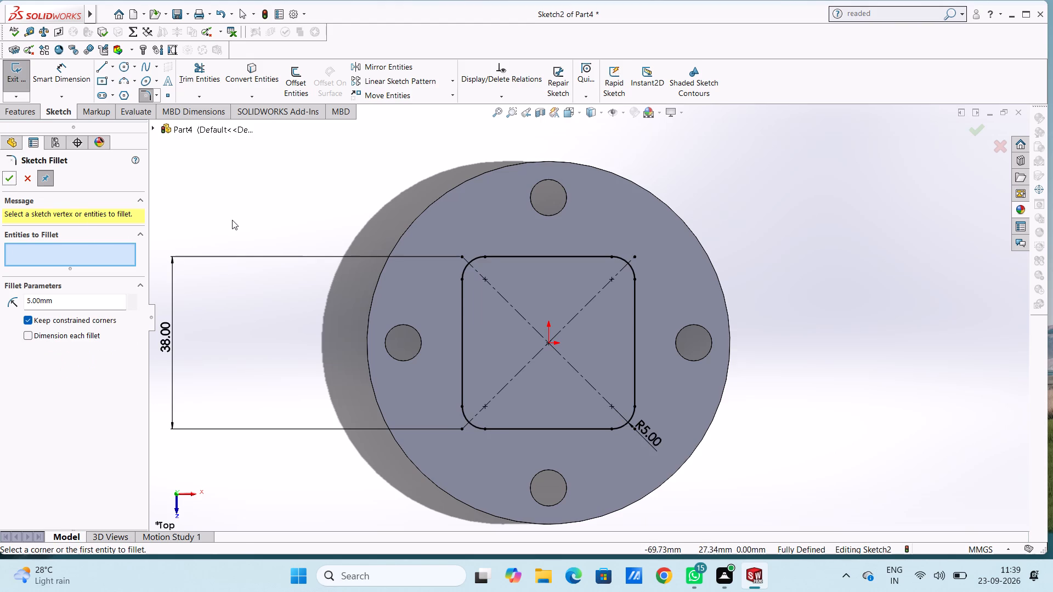
{"action": "scroll", "coordinate": [230, 216], "scroll_direction": "up", "scroll_amount": 2}
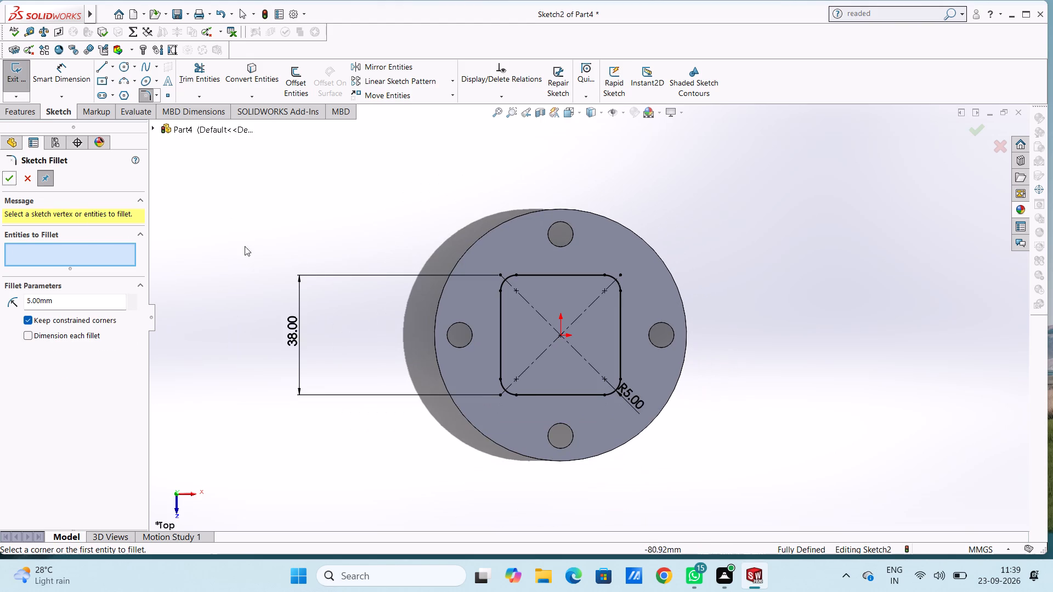
{"action": "left_click", "coordinate": [5, 181]}
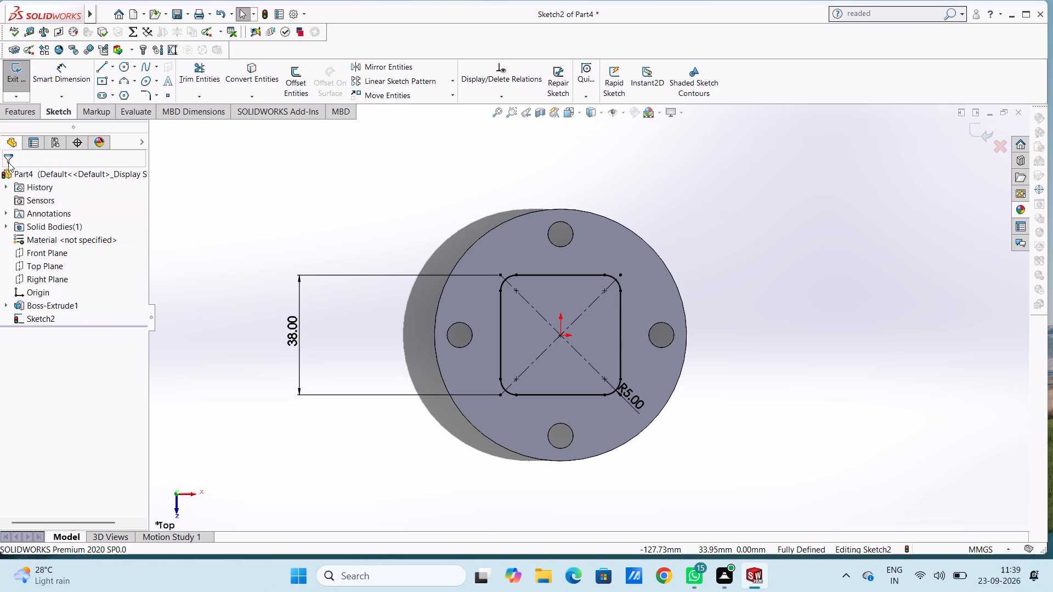
Set up a blind boss extrusion of the 38 mm rounded-square sketch with a depth of 60 mm.
{"action": "left_click", "coordinate": [13, 116]}
{"action": "left_click", "coordinate": [20, 81]}
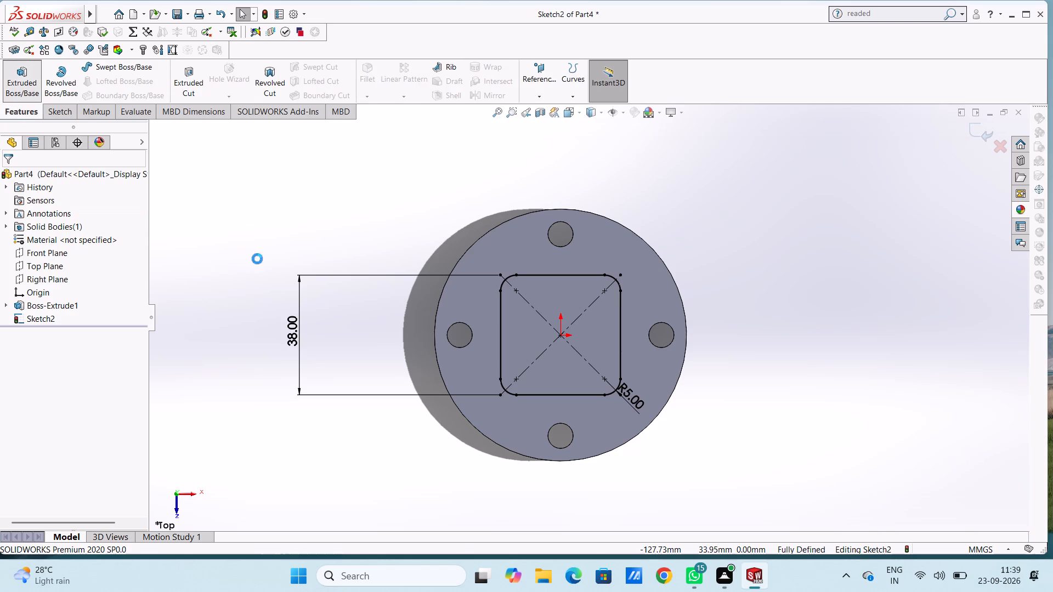
{"action": "middle_click_drag", "start_coordinate": [378, 474], "coordinate": [379, 398]}
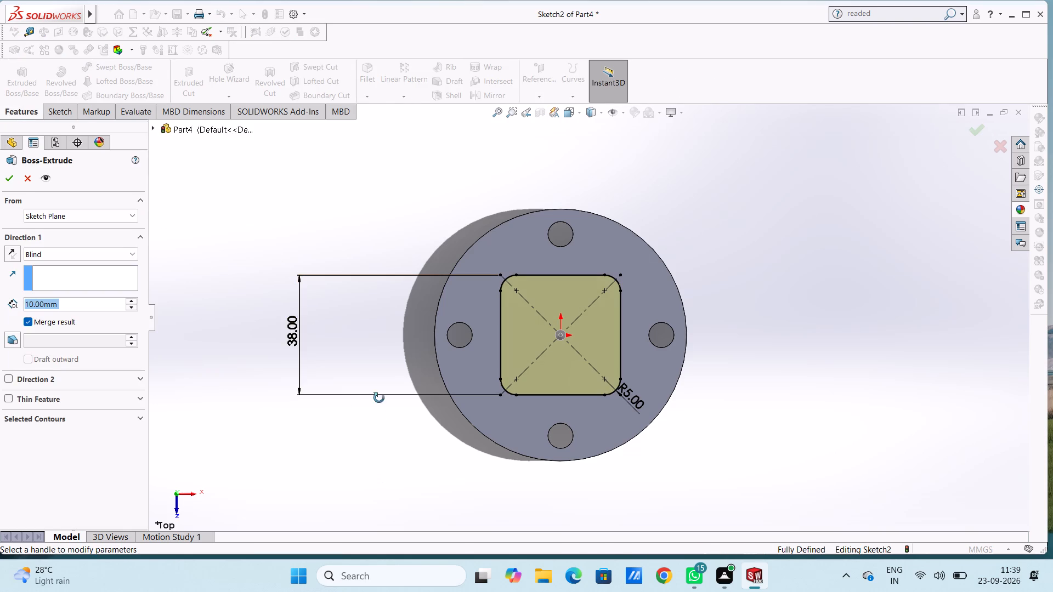
{"action": "middle_click_drag", "start_coordinate": [379, 398], "coordinate": [370, 268]}
{"action": "double_click", "coordinate": [84, 307]}
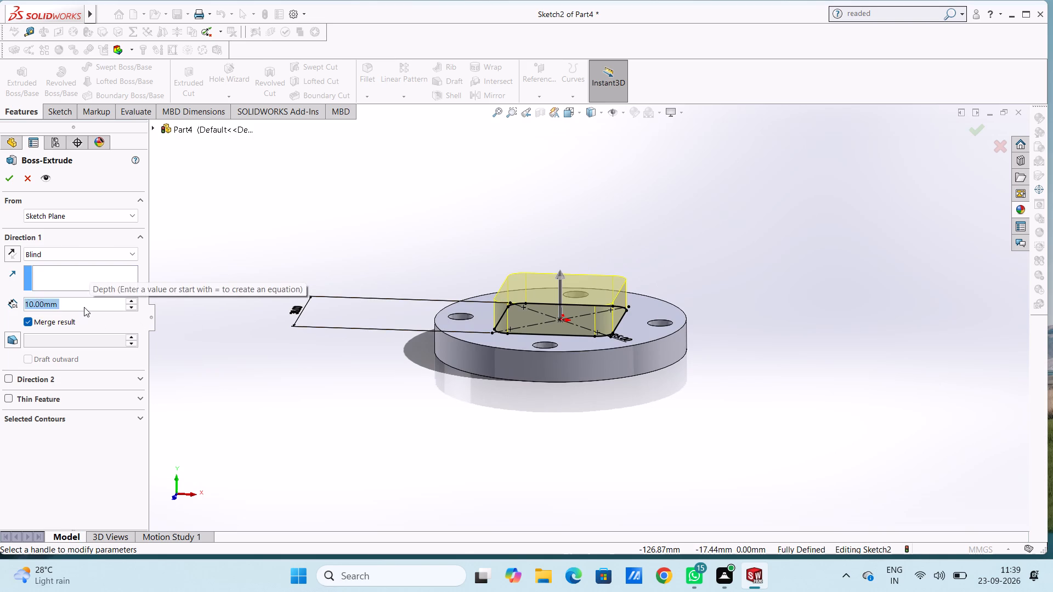
{"action": "type", "text": "56"}
{"action": "key", "text": "Return"}
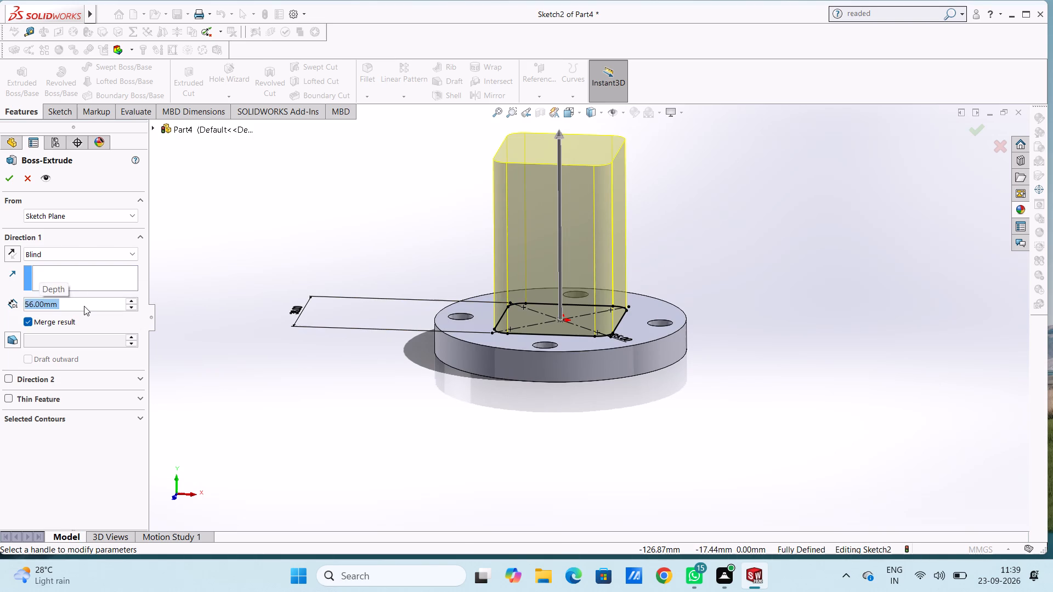
{"action": "type", "text": "60"}
{"action": "key", "text": "Return"}
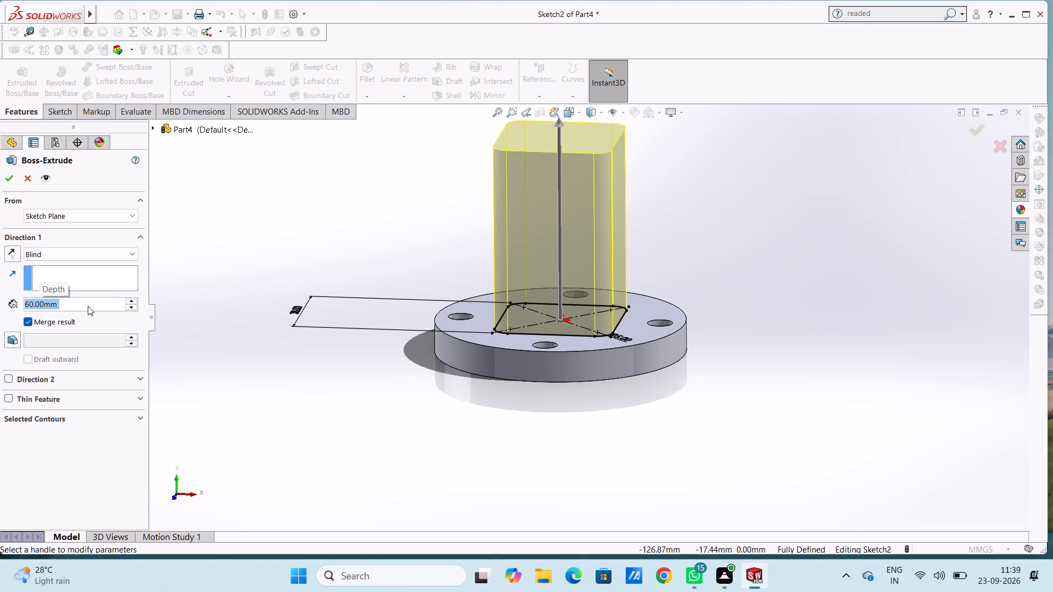
{"action": "middle_click_drag", "start_coordinate": [311, 234], "coordinate": [313, 396]}
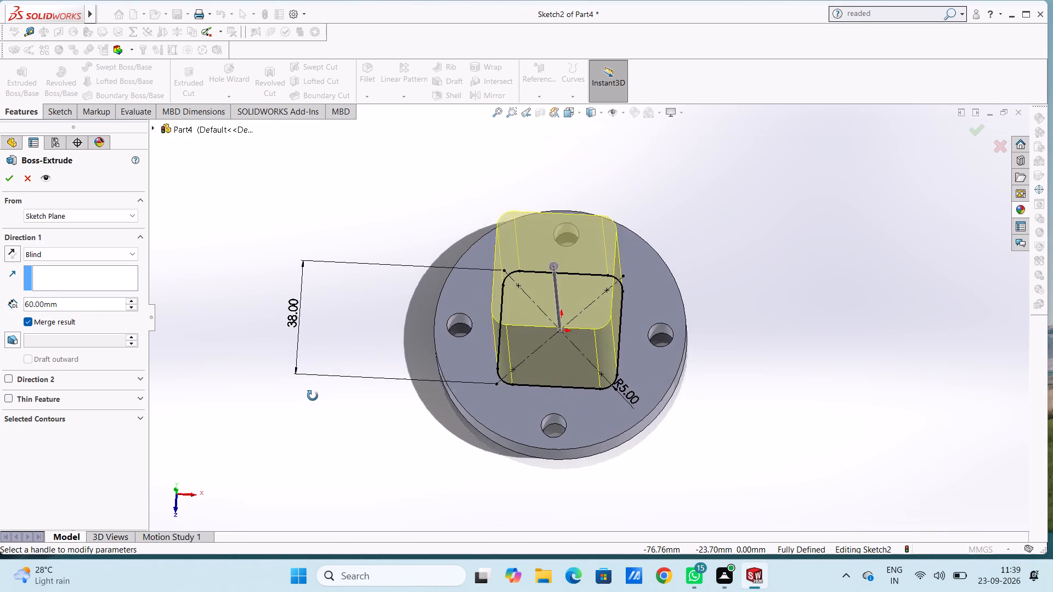
{"action": "middle_click_drag", "start_coordinate": [313, 396], "coordinate": [316, 422]}
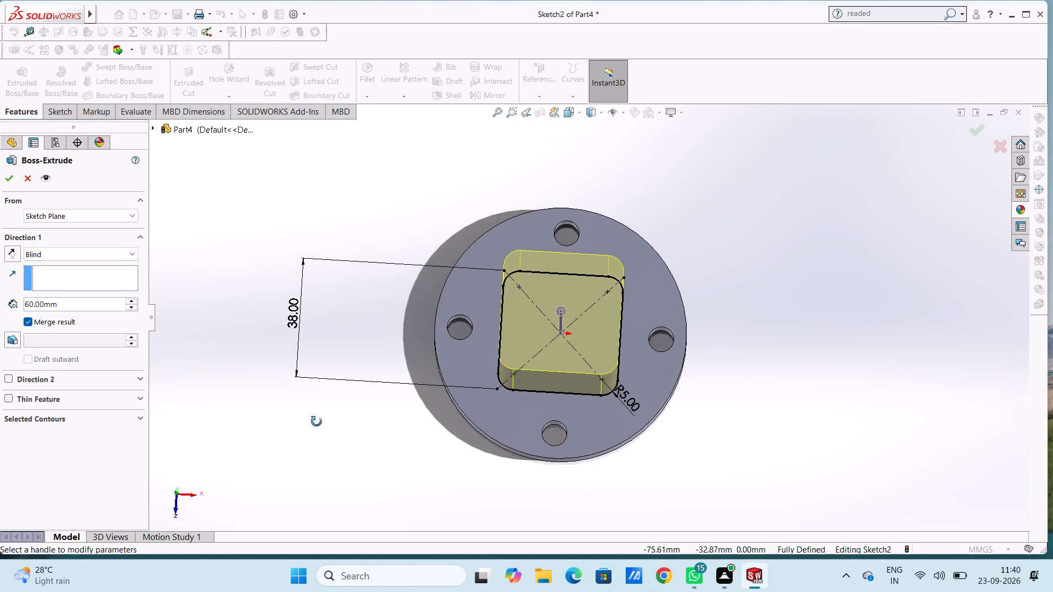
{"action": "middle_click_drag", "start_coordinate": [316, 422], "coordinate": [316, 422]}
Make the extrusion a one-direction thin feature with a 2 mm wall thickened inward, and complete it.
{"action": "left_click", "coordinate": [12, 397]}
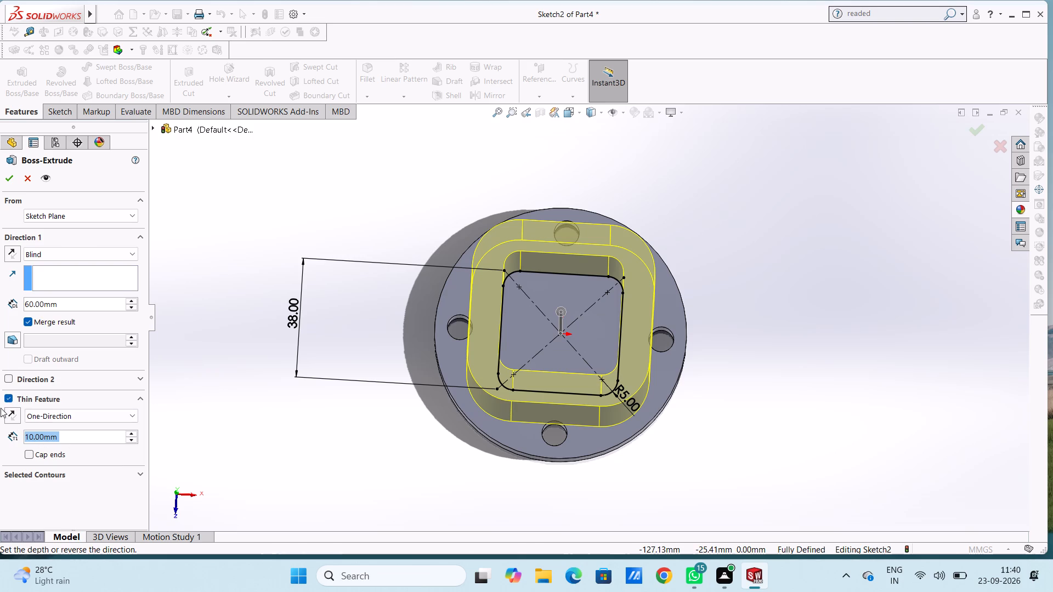
{"action": "left_click", "coordinate": [12, 415]}
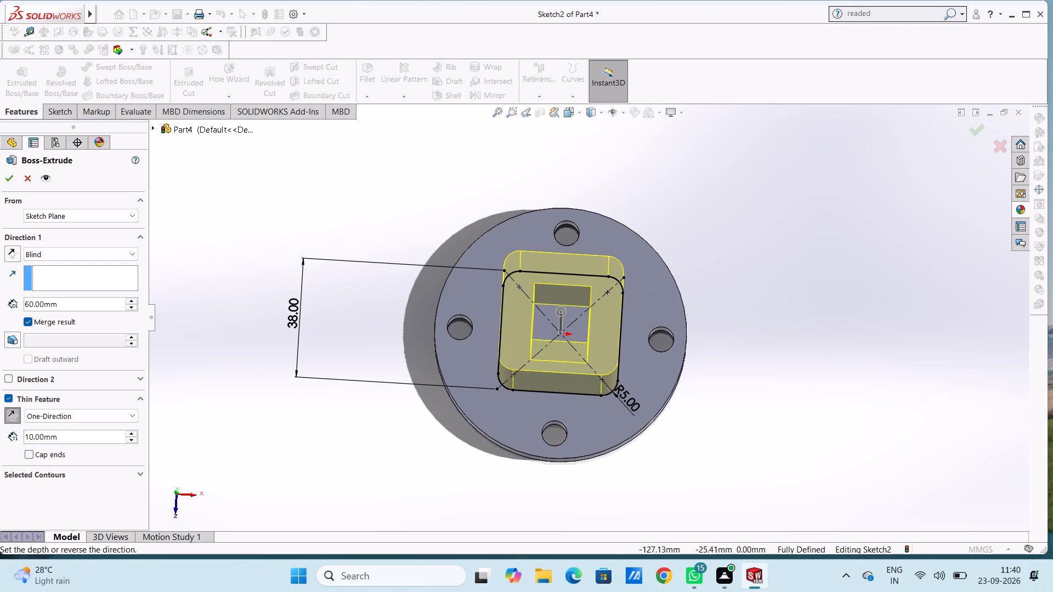
{"action": "double_click", "coordinate": [69, 436]}
{"action": "key", "text": "4"}
{"action": "key", "text": "Return"}
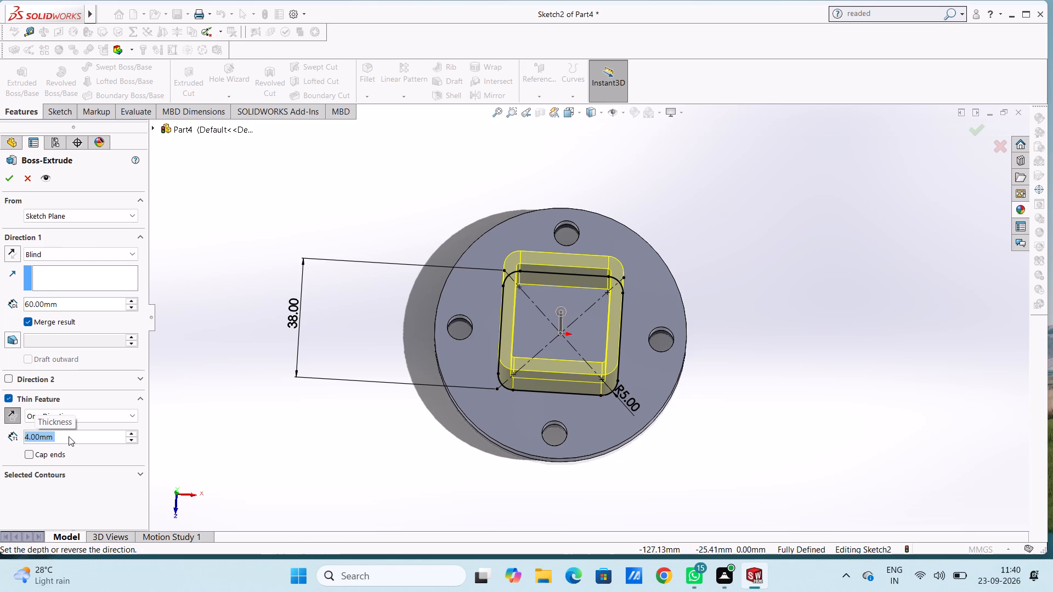
{"action": "key", "text": "2"}
{"action": "key", "text": "Return"}
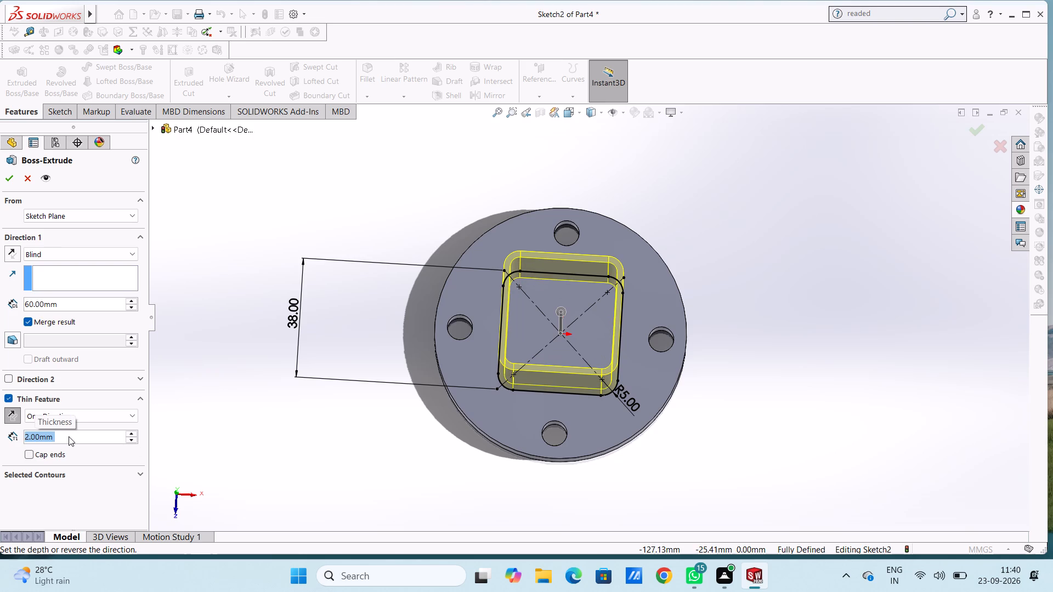
{"action": "left_click", "coordinate": [12, 179]}
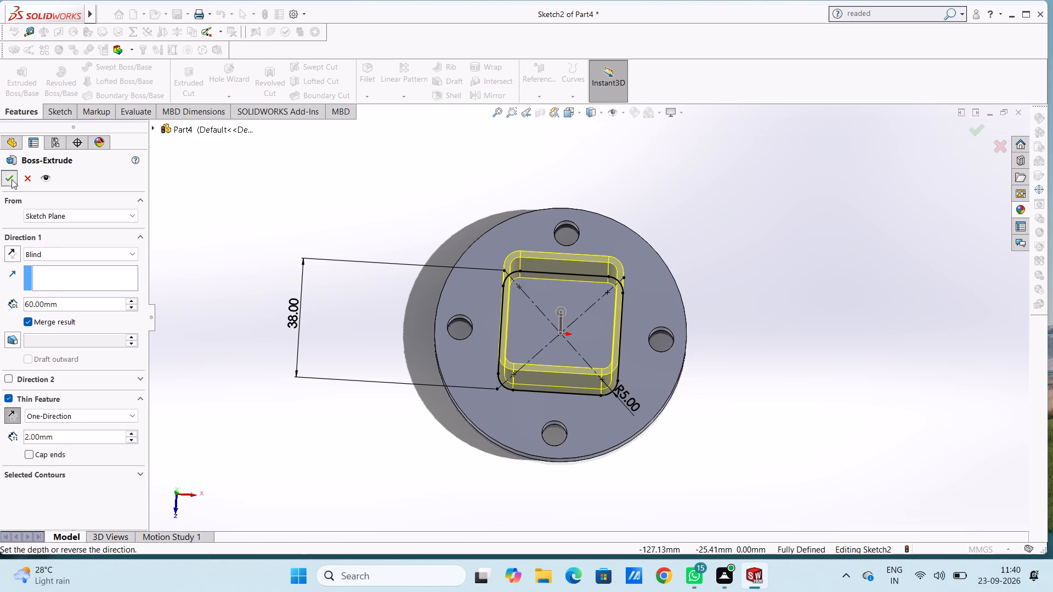
{"action": "left_click", "coordinate": [263, 206]}
Fillet the outer edge where the square tube meets the disc's top face with a 5 mm radius.
{"action": "middle_click_drag", "start_coordinate": [311, 234], "coordinate": [303, 242]}
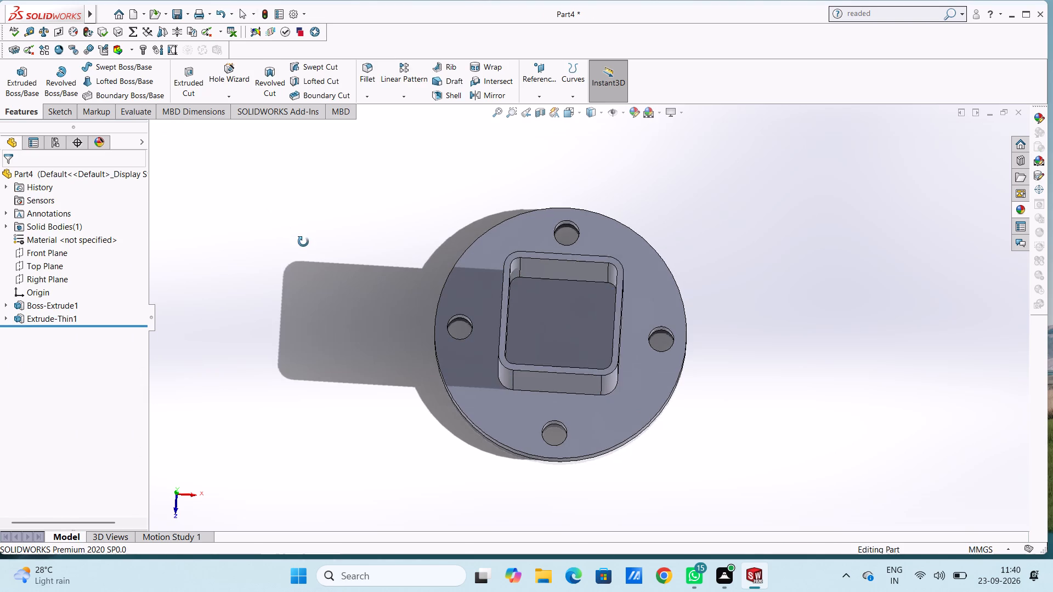
{"action": "middle_click_drag", "start_coordinate": [303, 242], "coordinate": [309, 209]}
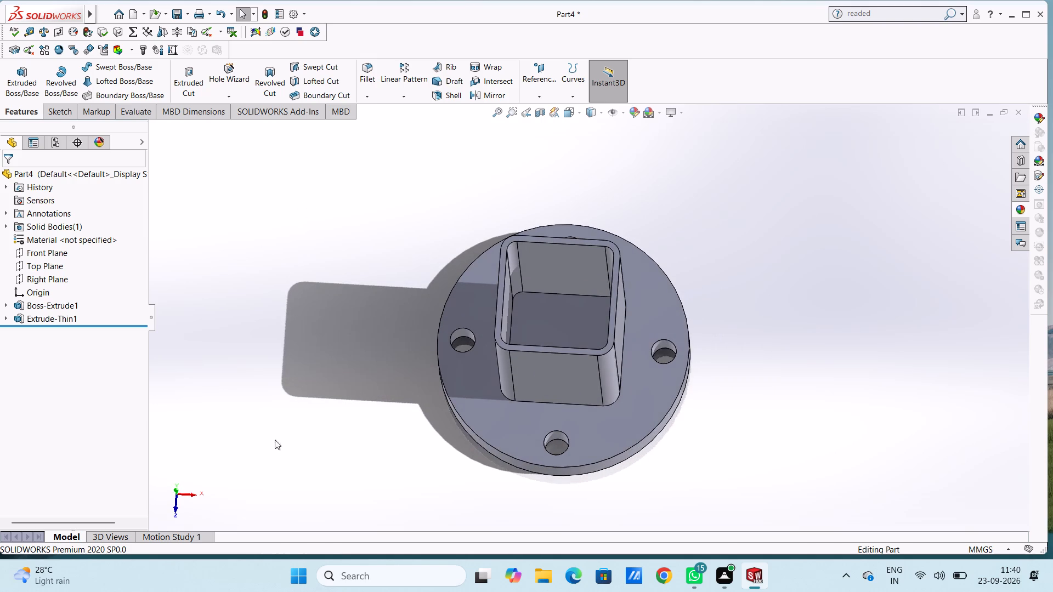
{"action": "middle_click_drag", "start_coordinate": [280, 390], "coordinate": [278, 279]}
{"action": "middle_click_drag", "start_coordinate": [428, 493], "coordinate": [422, 465]}
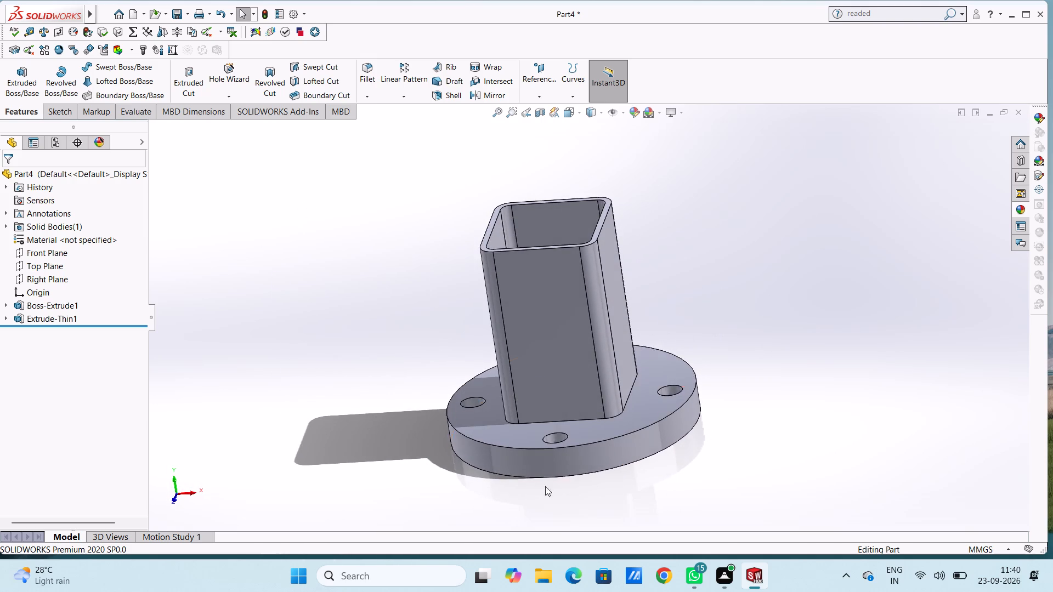
{"action": "scroll", "coordinate": [587, 462], "scroll_direction": "down", "scroll_amount": 4}
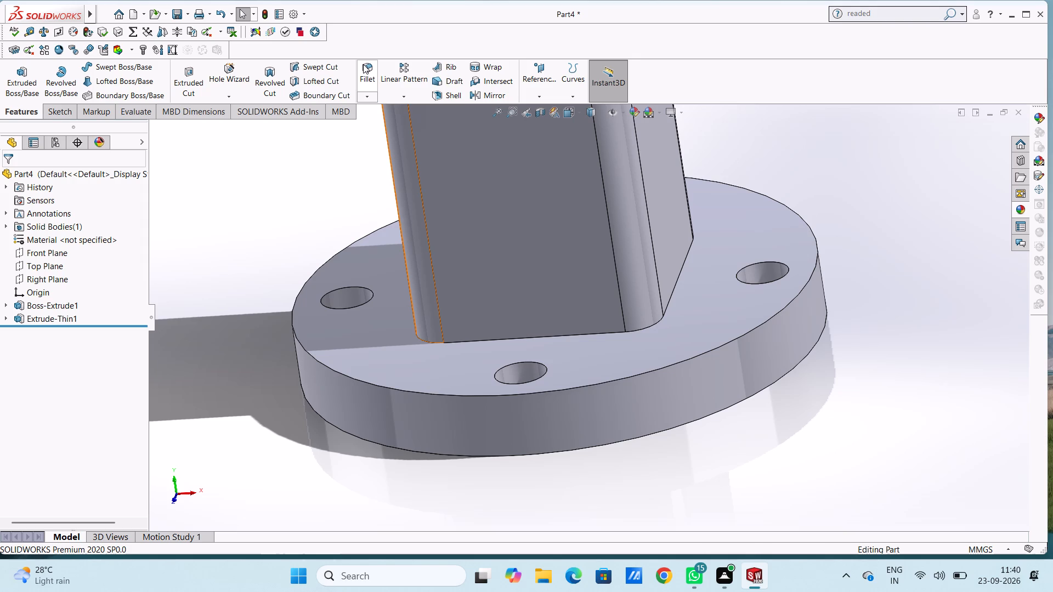
{"action": "left_click", "coordinate": [363, 64]}
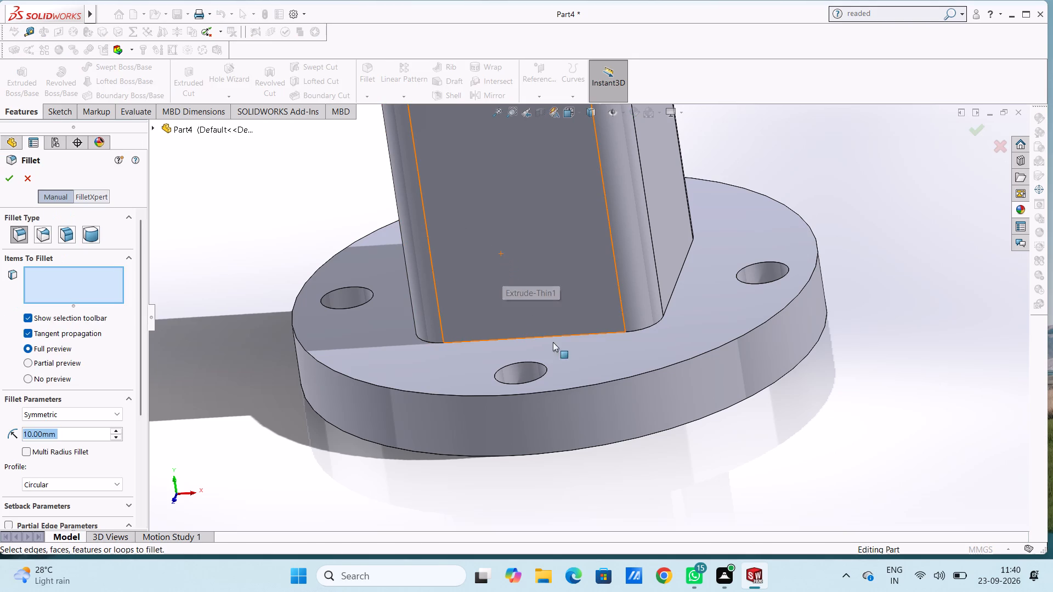
{"action": "left_click", "coordinate": [587, 335]}
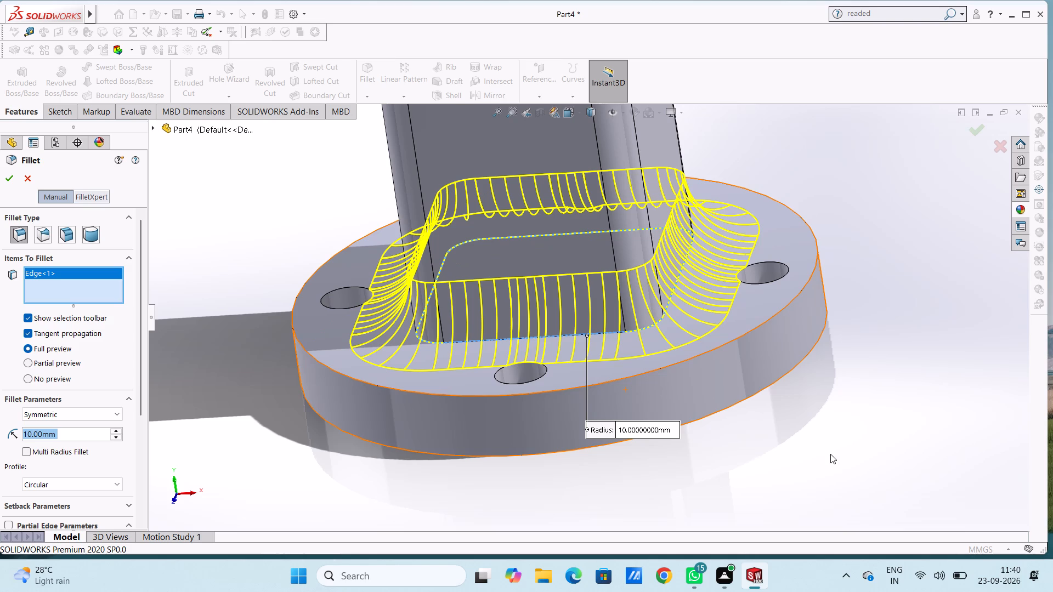
{"action": "key", "text": "5"}
{"action": "key", "text": "Return"}
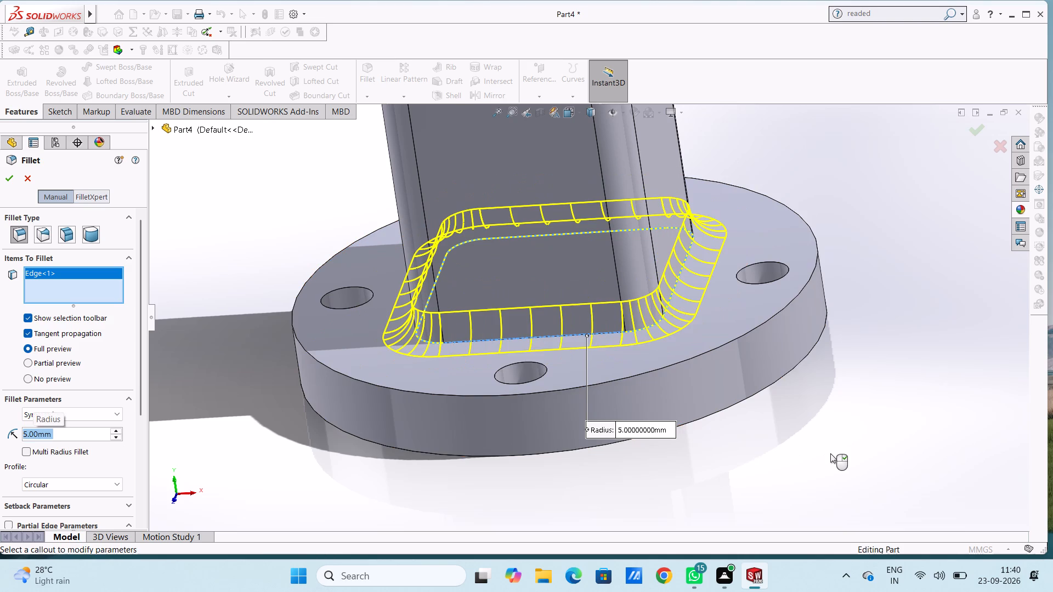
{"action": "left_click", "coordinate": [7, 180]}
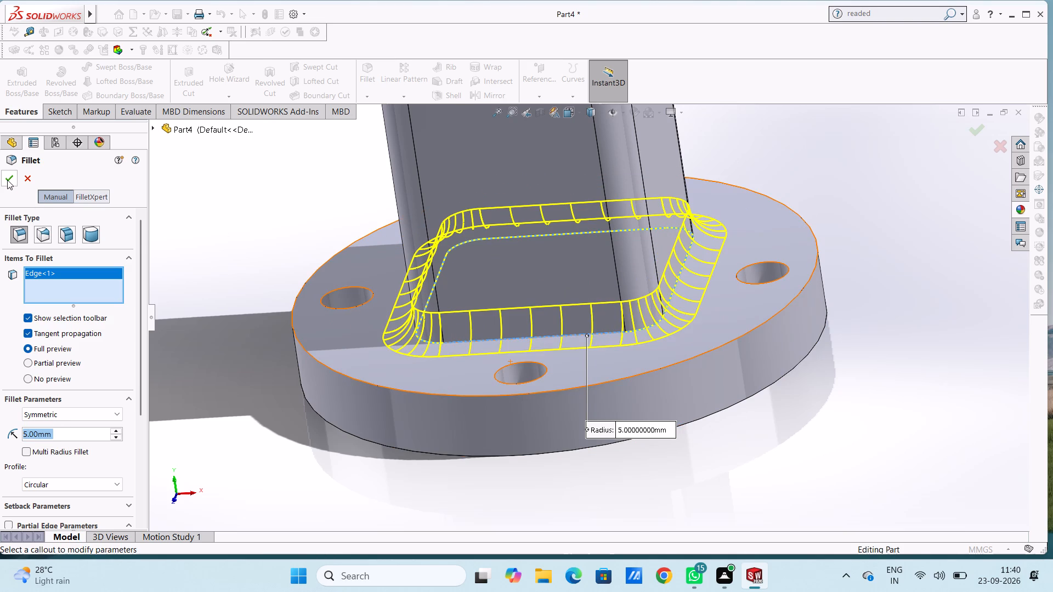
Examine the filleted flange and square tube from several angles, including the isometric and top views.
{"action": "scroll", "coordinate": [214, 242], "scroll_direction": "up", "scroll_amount": 1}
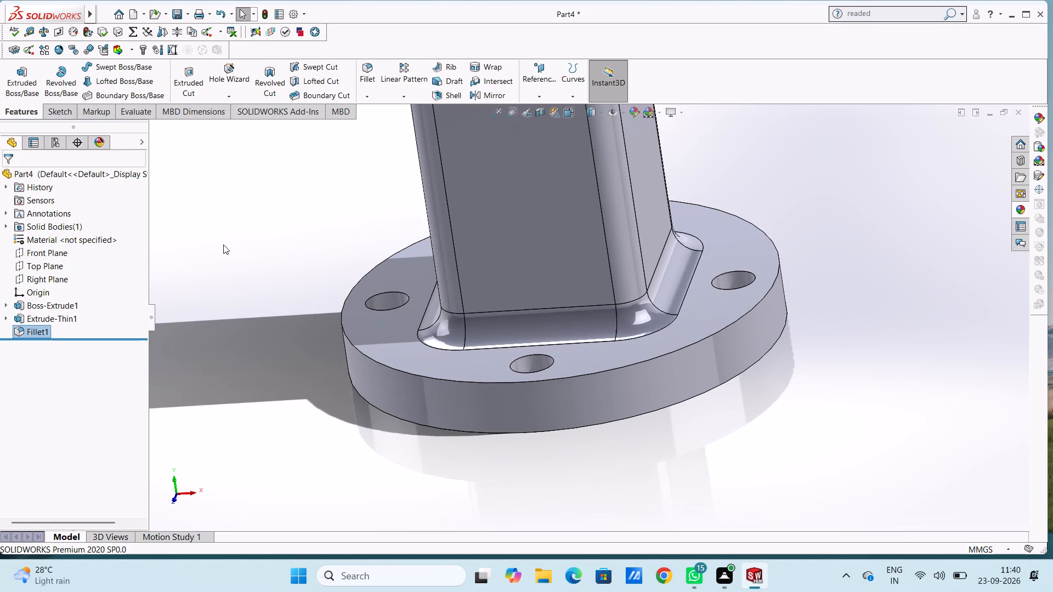
{"action": "middle_click_drag", "start_coordinate": [230, 244], "coordinate": [245, 387]}
{"action": "scroll", "coordinate": [241, 381], "scroll_direction": "up", "scroll_amount": 2}
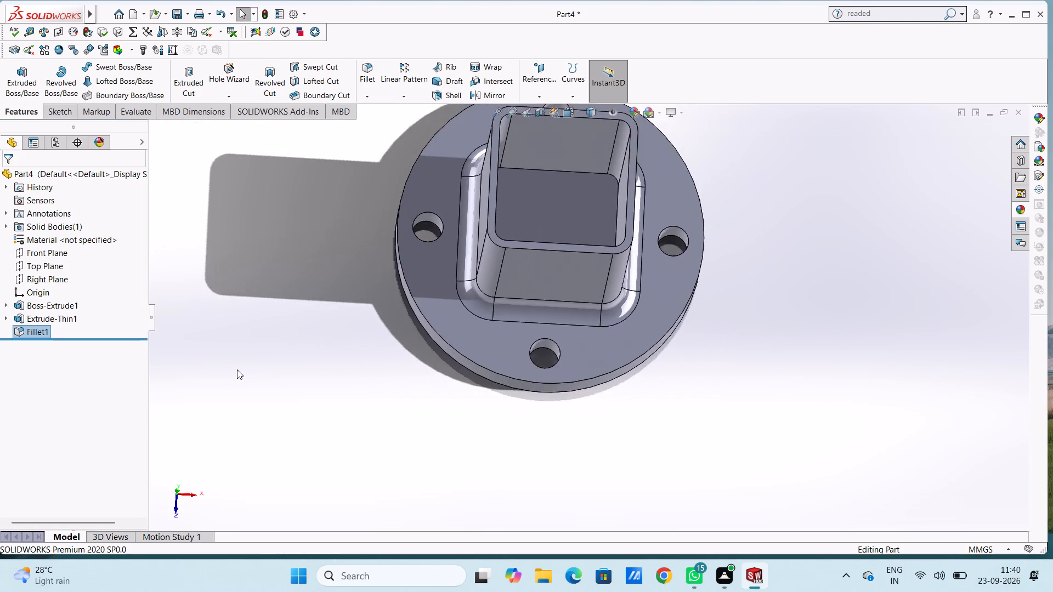
{"action": "scroll", "coordinate": [237, 363], "scroll_direction": "up", "scroll_amount": 2}
{"action": "middle_click_drag", "start_coordinate": [271, 356], "coordinate": [244, 350]}
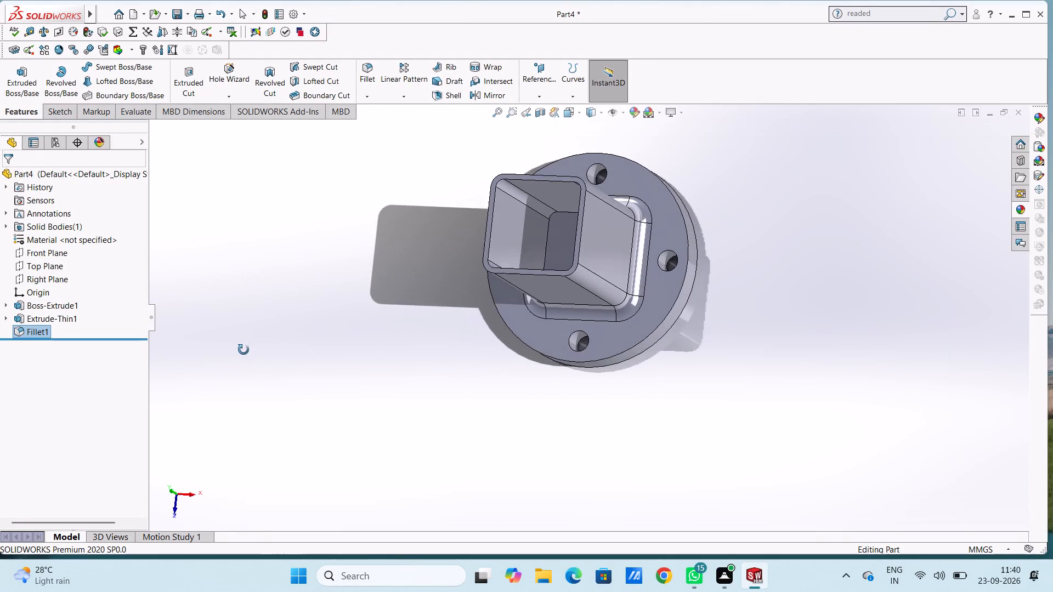
{"action": "middle_click_drag", "start_coordinate": [244, 350], "coordinate": [242, 347]}
{"action": "key", "text": "ctrl+7"}
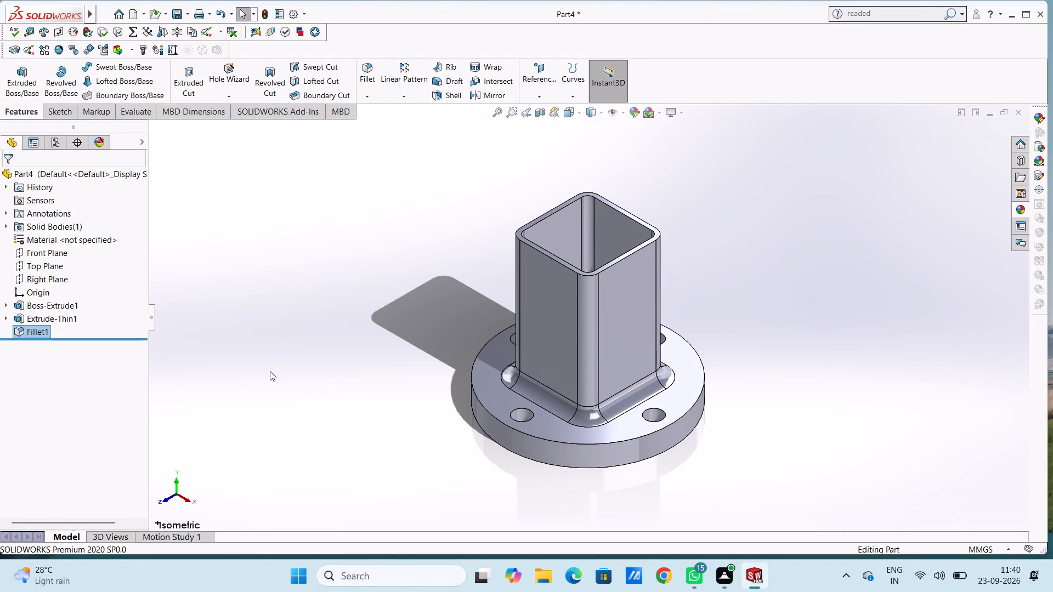
{"action": "key", "text": "ctrl+5"}
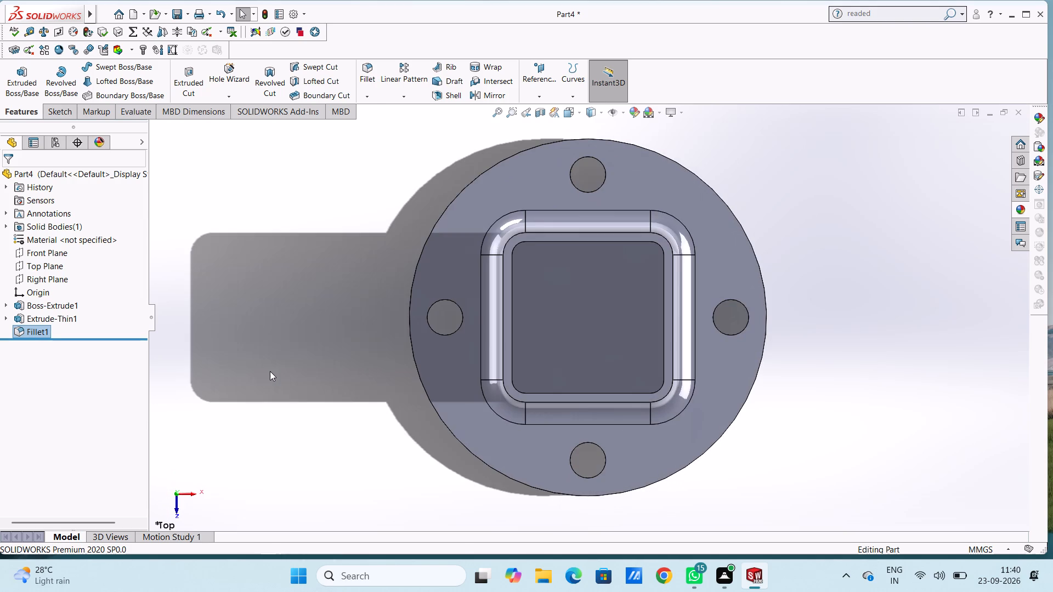
{"action": "scroll", "coordinate": [291, 357], "scroll_direction": "up", "scroll_amount": 1}
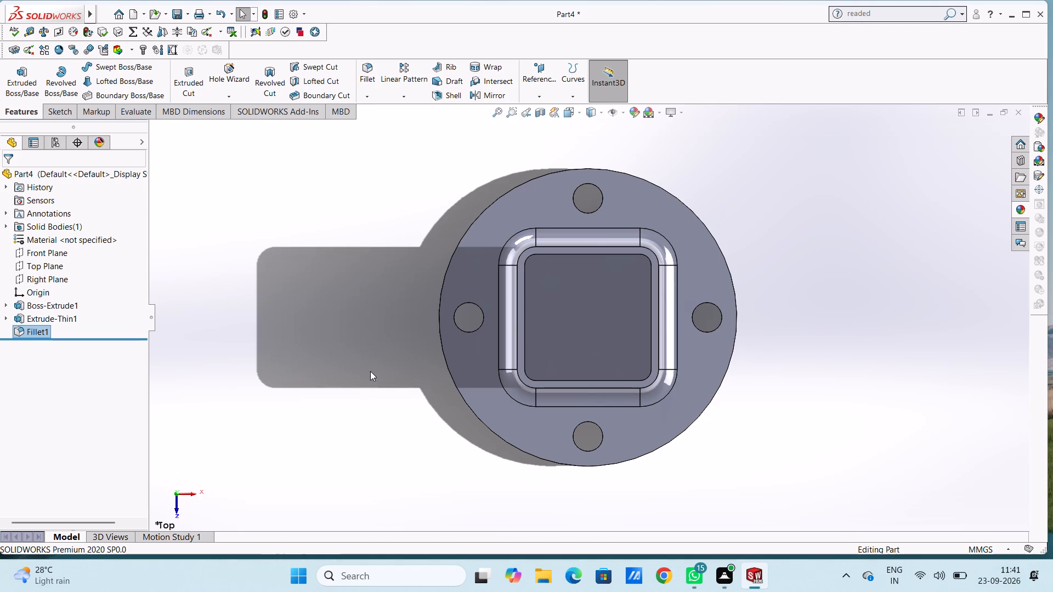
Start a sketch on the tube's flat front face and draw a 9 mm radius circle at its centre, about 42.5 mm above the origin.
{"action": "key", "text": "ctrl+1"}
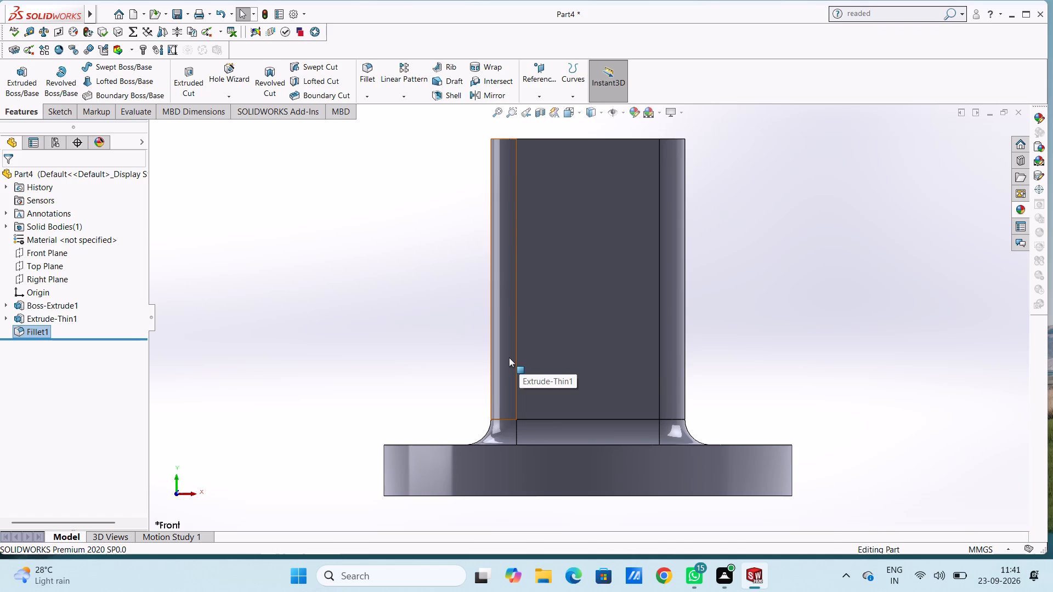
{"action": "left_click", "coordinate": [579, 256]}
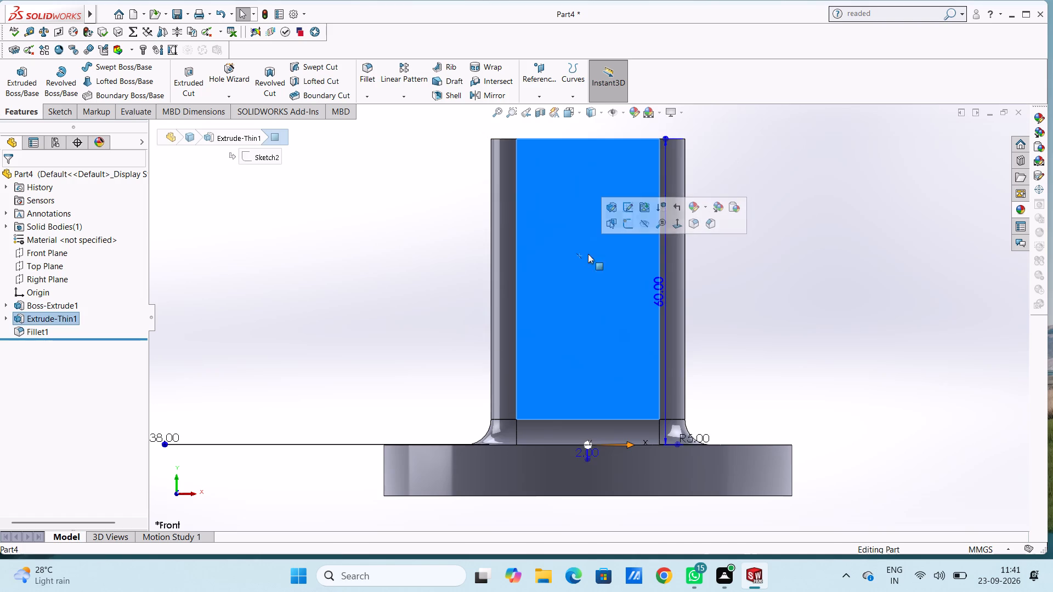
{"action": "left_click", "coordinate": [626, 228]}
{"action": "left_click", "coordinate": [304, 289]}
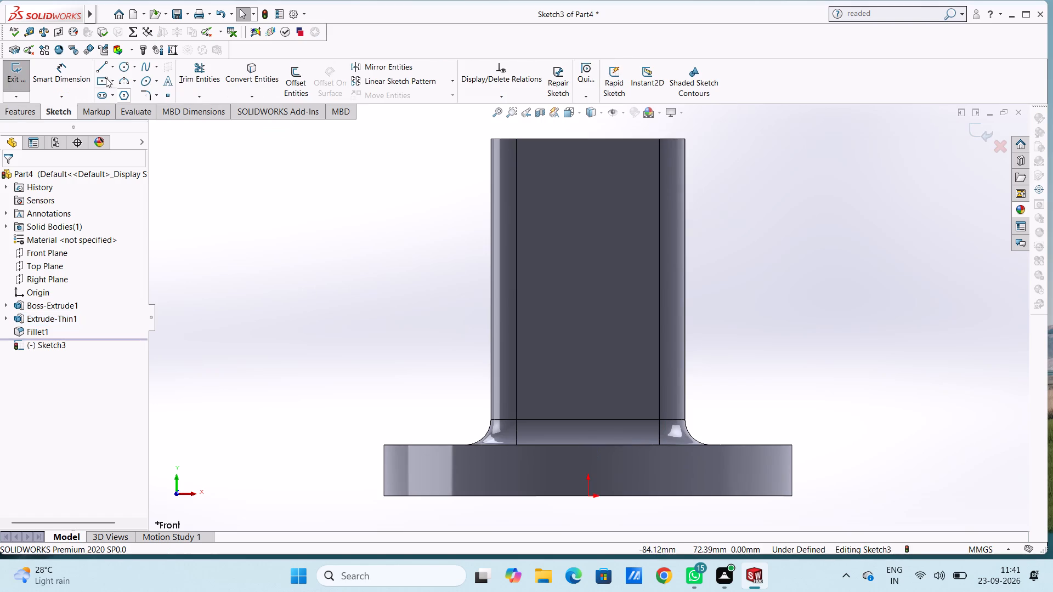
{"action": "left_click", "coordinate": [120, 70]}
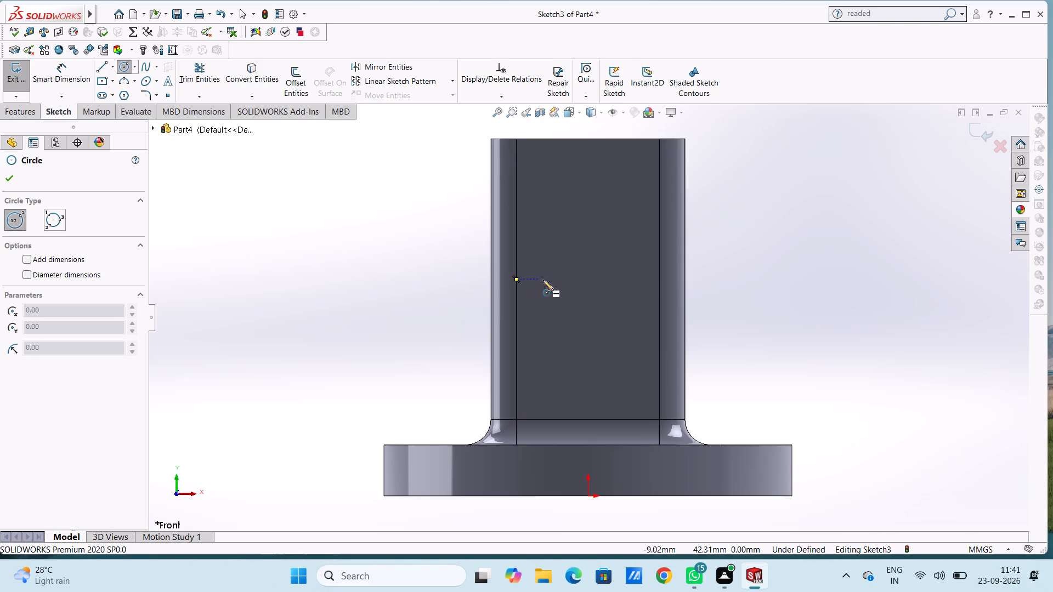
{"action": "left_click", "coordinate": [588, 281]}
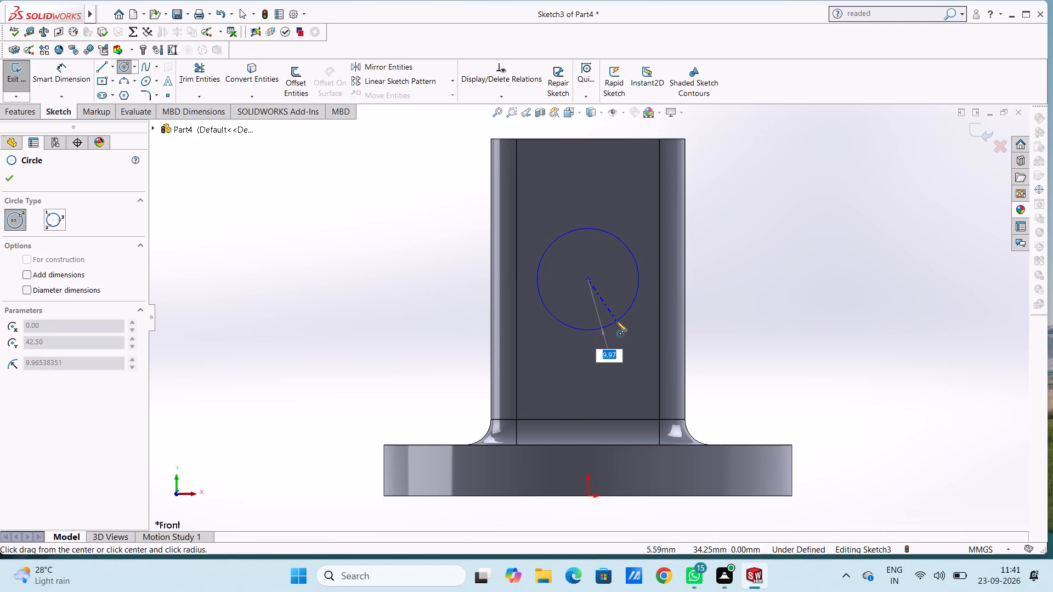
{"action": "key", "text": "9"}
{"action": "key", "text": "Return"}
{"action": "key", "text": "Escape"}
{"action": "key", "text": "Escape"}
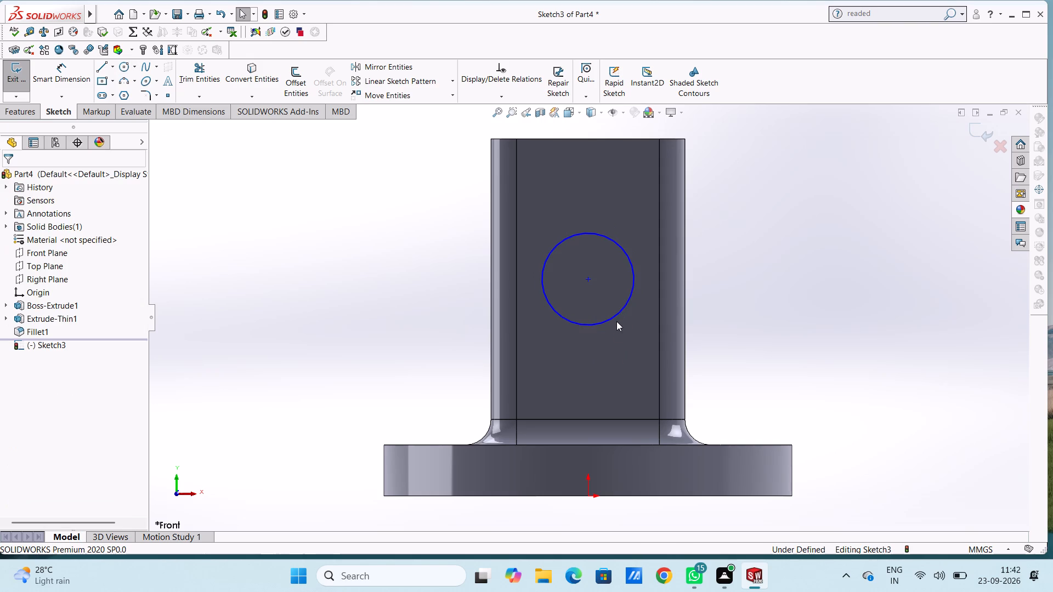
Dimension the circle on the tube's front face with an 18 mm diameter.
{"action": "left_click", "coordinate": [64, 84]}
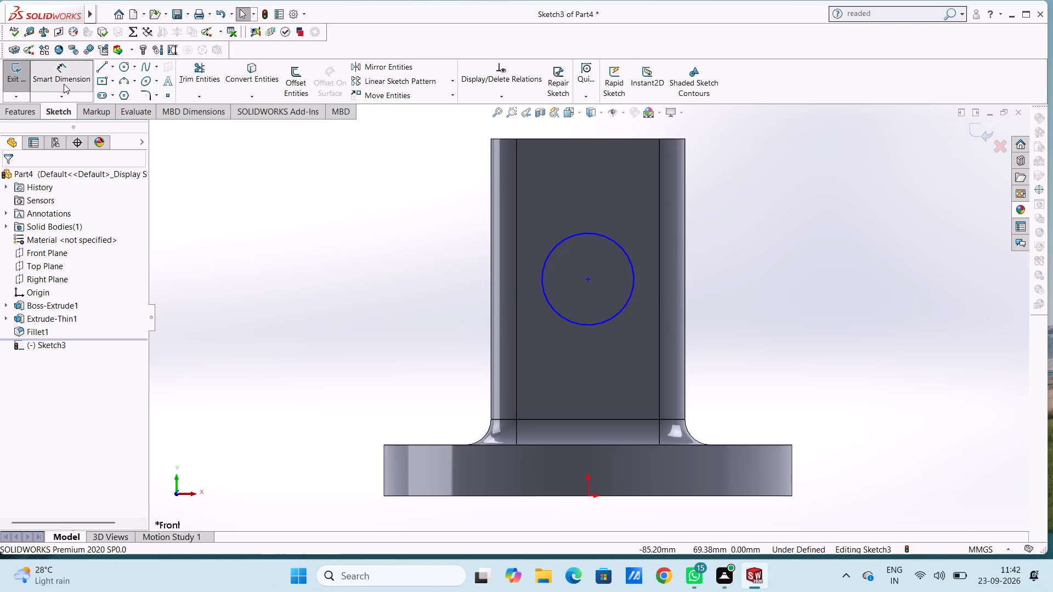
{"action": "left_click_drag", "start_coordinate": [548, 299], "coordinate": [544, 304]}
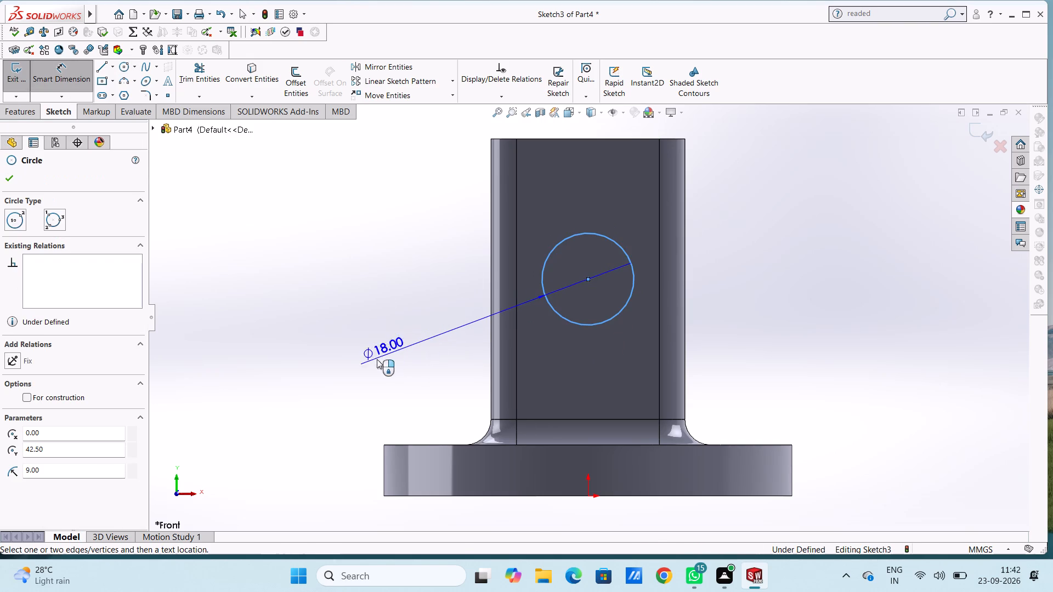
{"action": "left_click", "coordinate": [340, 371]}
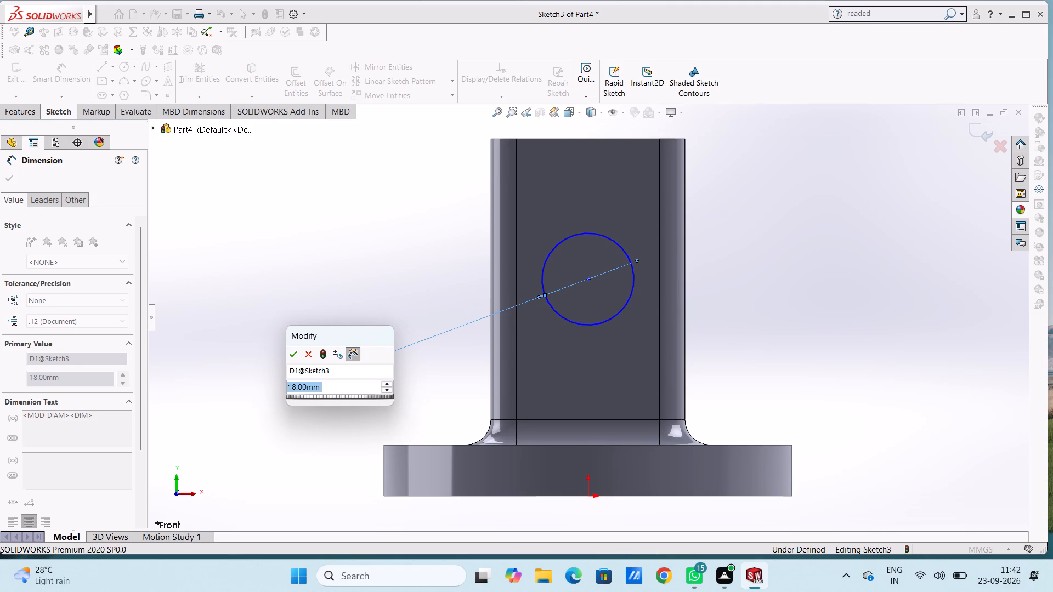
{"action": "left_click", "coordinate": [295, 356]}
{"action": "left_click", "coordinate": [297, 326]}
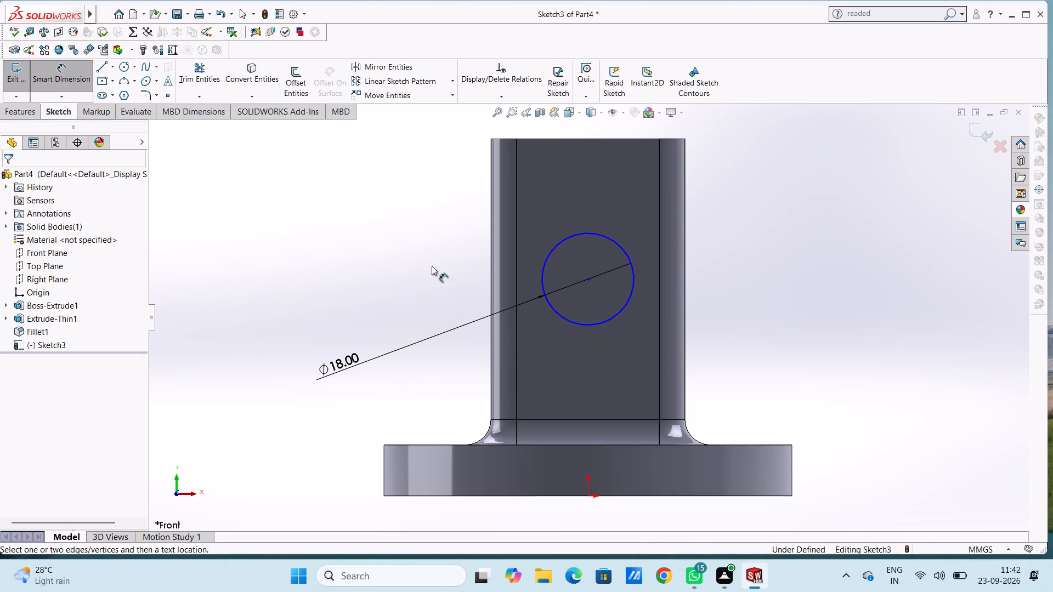
Dimension the circle's centre 14 mm from the front face's vertical edge and 27.5 mm below the tube's top edge.
{"action": "left_click", "coordinate": [589, 278]}
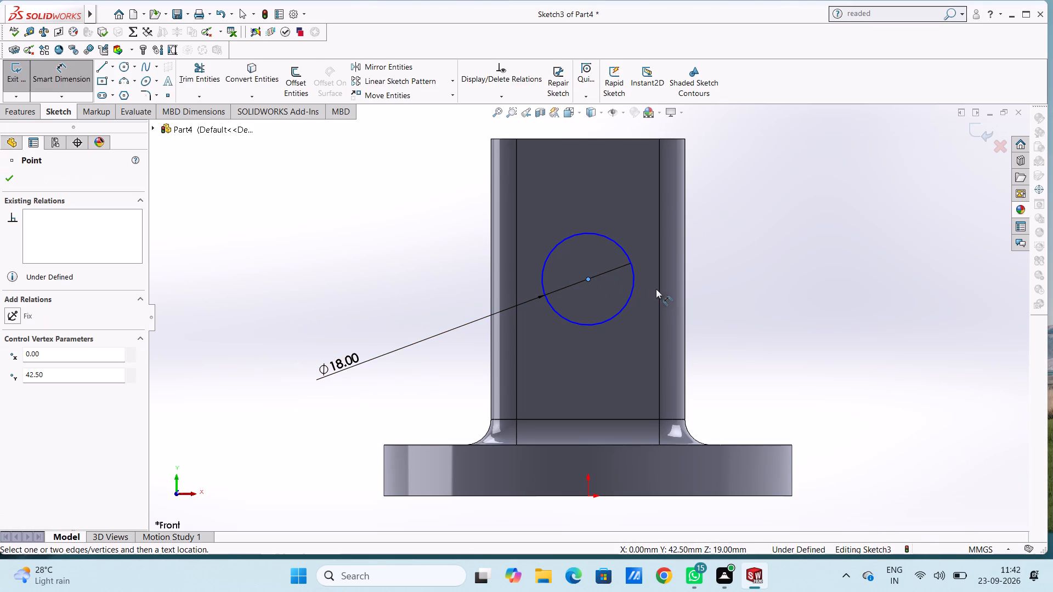
{"action": "left_click", "coordinate": [658, 290]}
{"action": "left_click", "coordinate": [622, 401]}
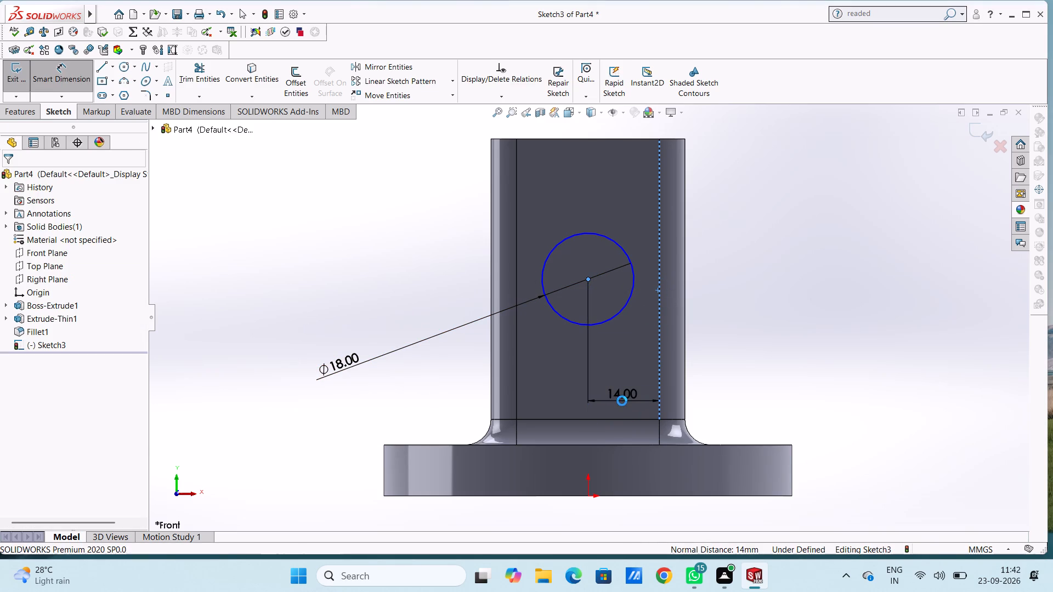
{"action": "left_click", "coordinate": [571, 388]}
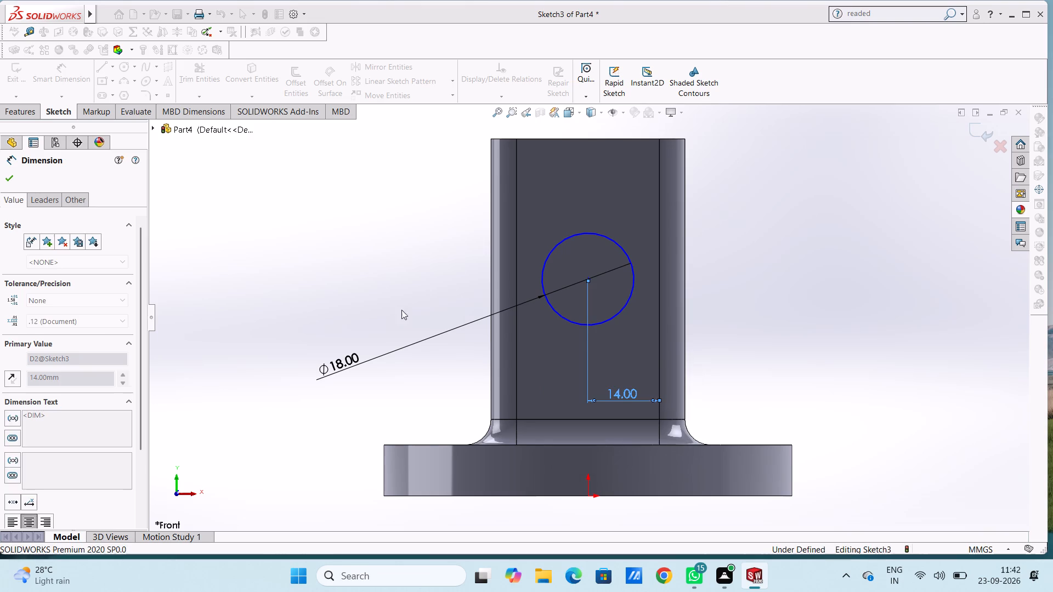
{"action": "left_click", "coordinate": [381, 298]}
{"action": "left_click", "coordinate": [607, 137]}
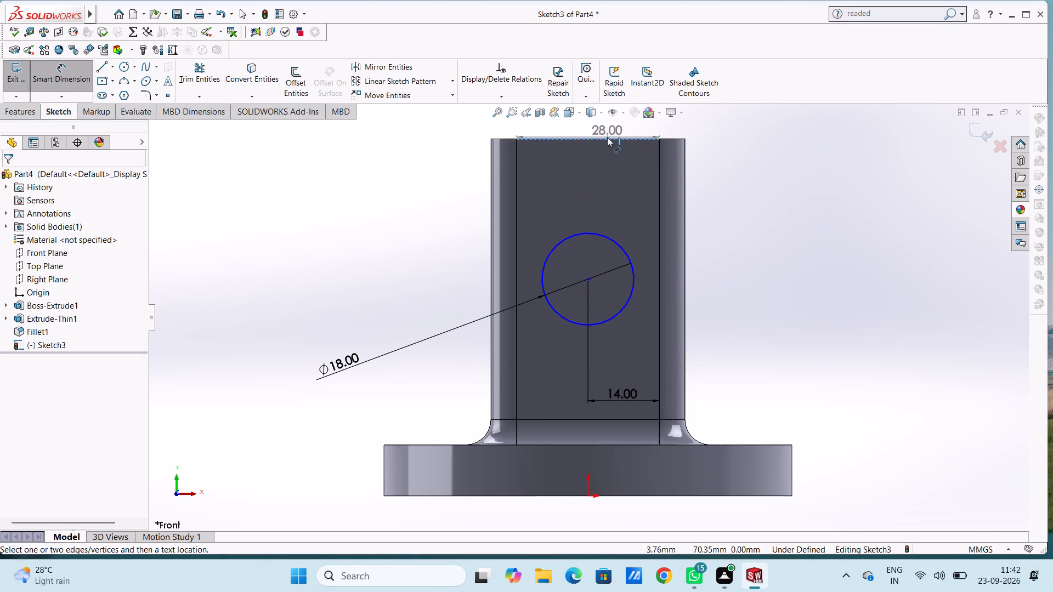
{"action": "left_click", "coordinate": [586, 278]}
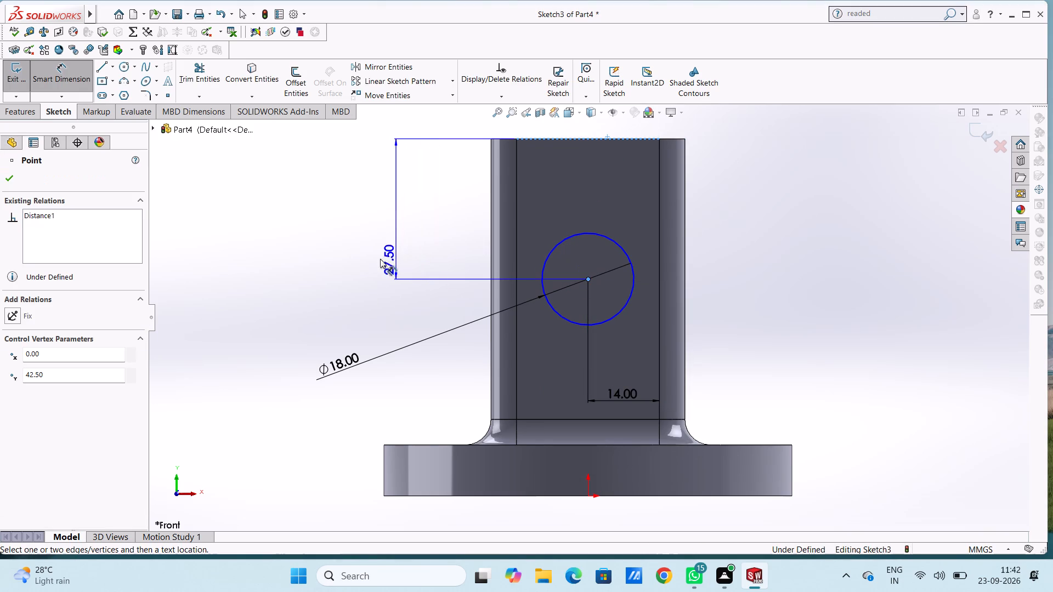
{"action": "left_click", "coordinate": [370, 256]}
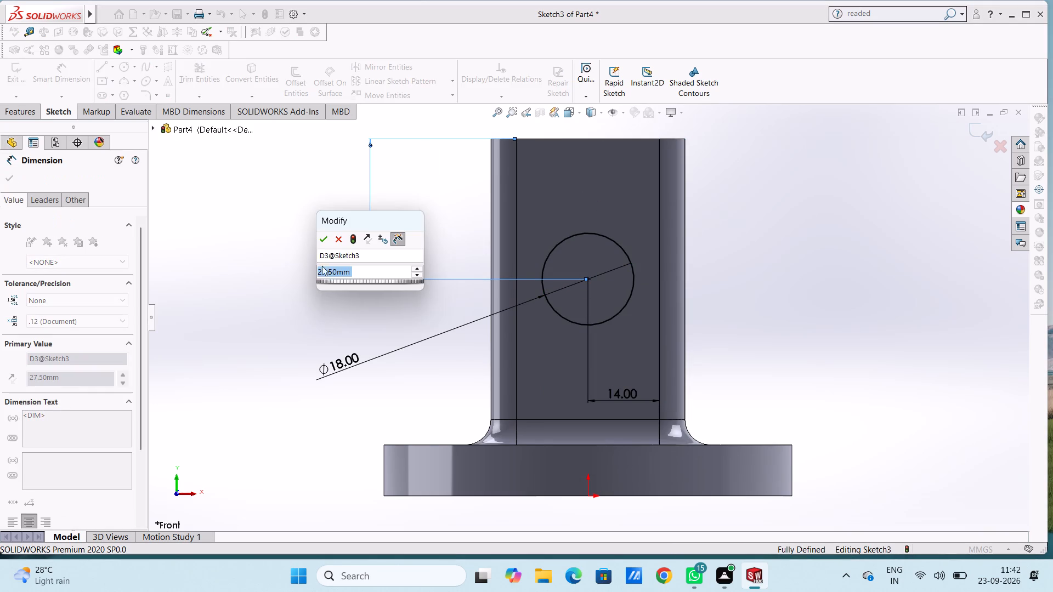
{"action": "left_click", "coordinate": [324, 242]}
{"action": "left_click", "coordinate": [316, 246]}
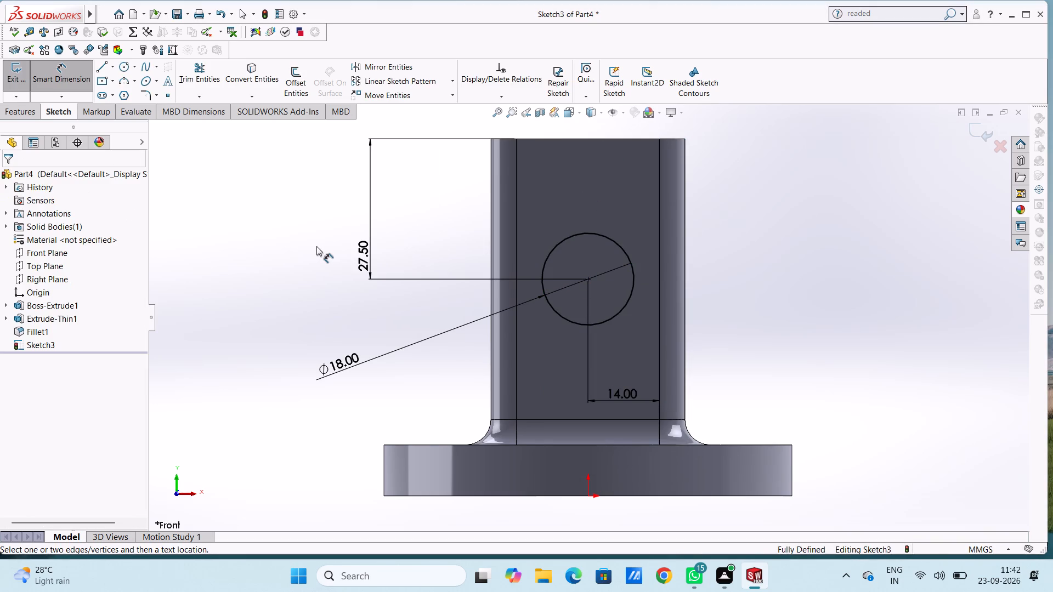
Cut-extrude the dimensioned circle through the tube with a blind depth of 60 mm.
{"action": "middle_click_drag", "start_coordinate": [471, 224], "coordinate": [460, 253]}
{"action": "left_click", "coordinate": [71, 83]}
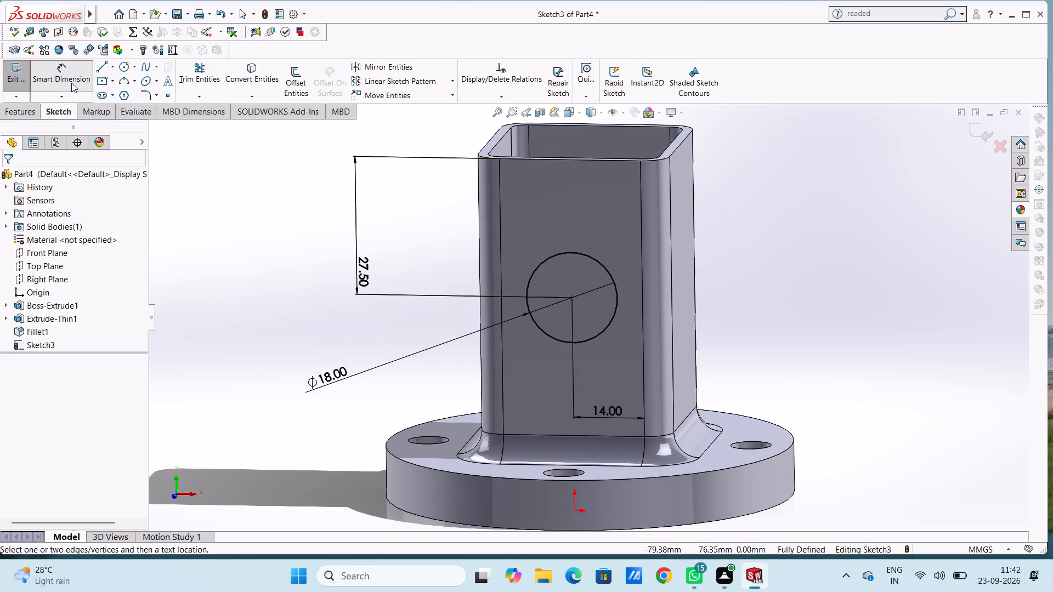
{"action": "left_click", "coordinate": [21, 105]}
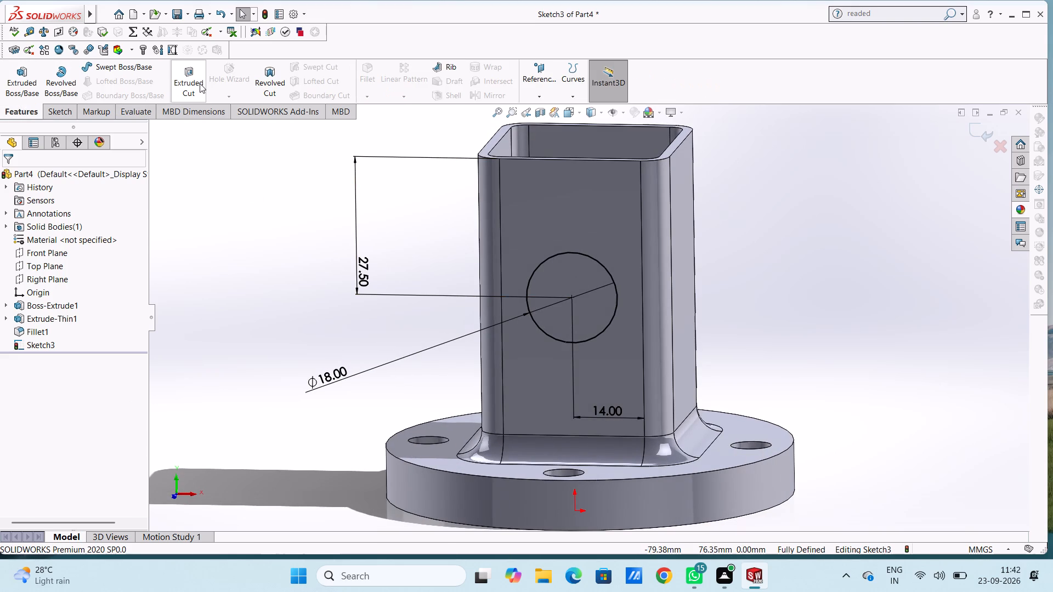
{"action": "left_click", "coordinate": [200, 83]}
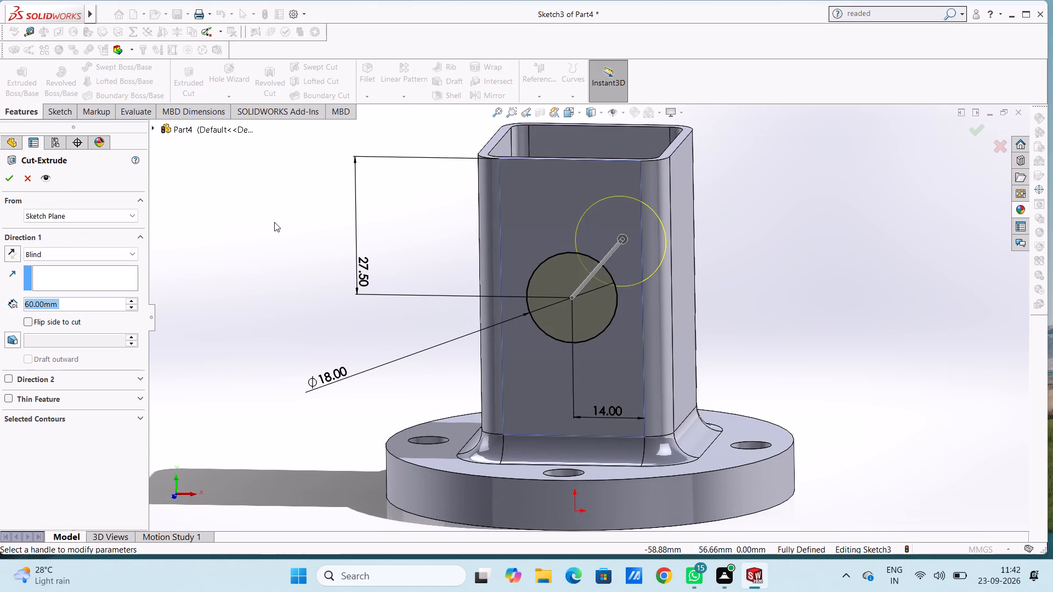
{"action": "left_click", "coordinate": [12, 181]}
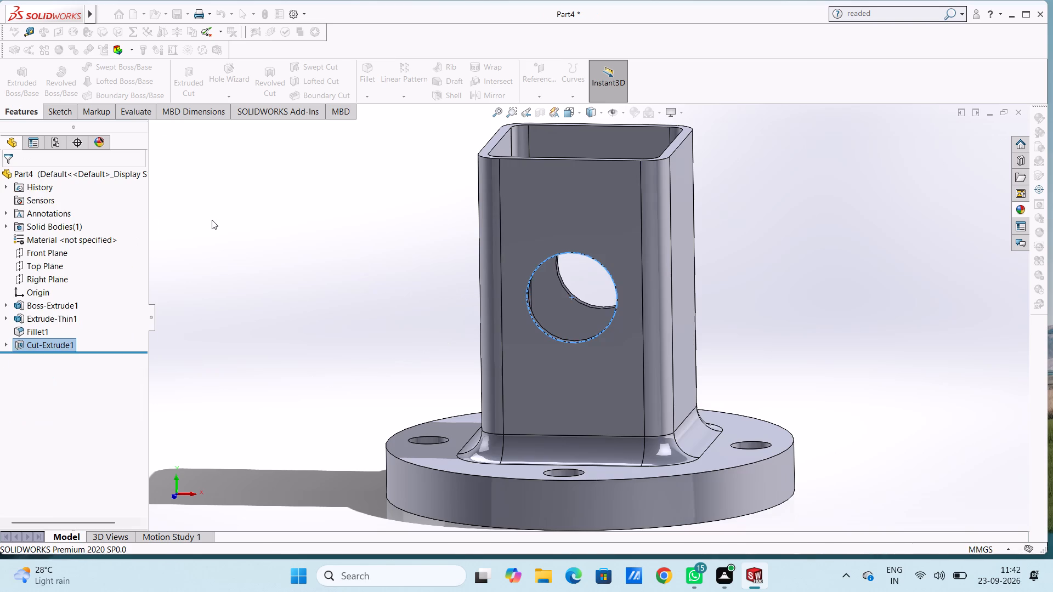
{"action": "left_click", "coordinate": [212, 220]}
Start a sketch on the tube's flat left-side face and draw a 9 mm radius circle at its centre, about 42.5 mm above the origin.
{"action": "middle_click_drag", "start_coordinate": [302, 227], "coordinate": [285, 247]}
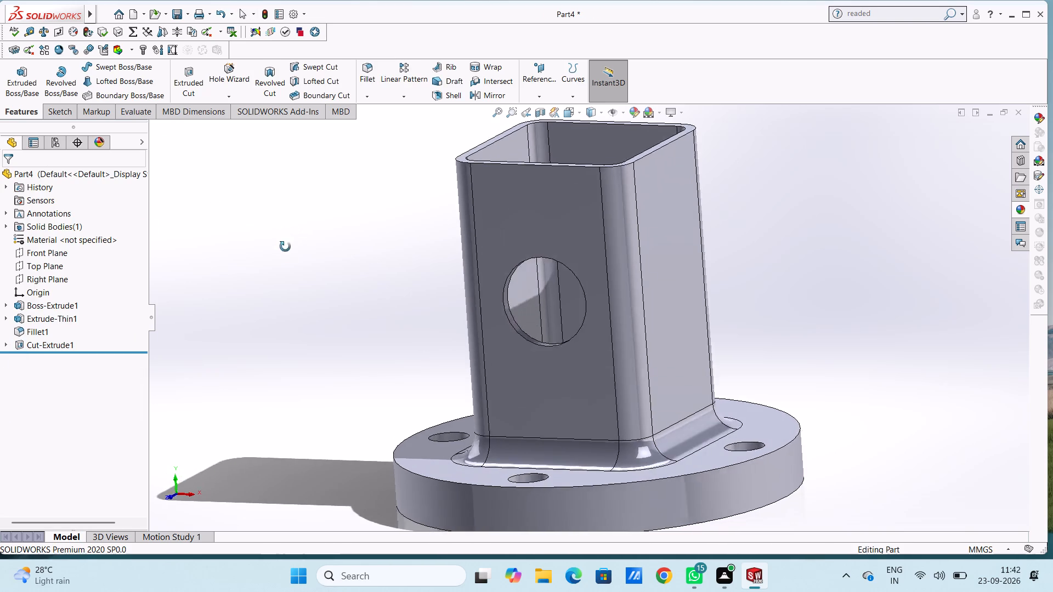
{"action": "middle_click_drag", "start_coordinate": [285, 247], "coordinate": [304, 289]}
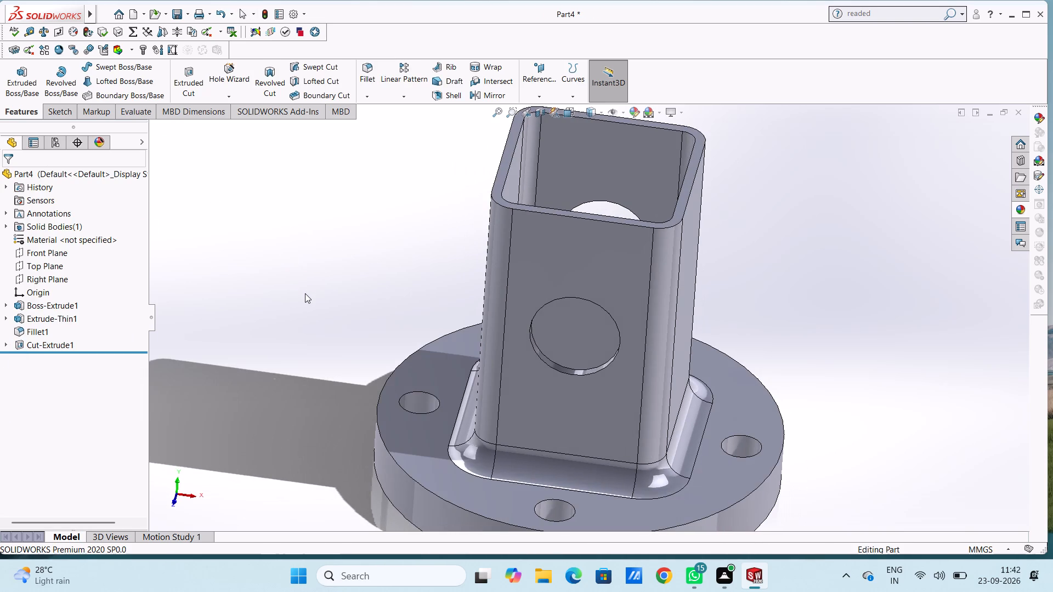
{"action": "key", "text": "ctrl+3"}
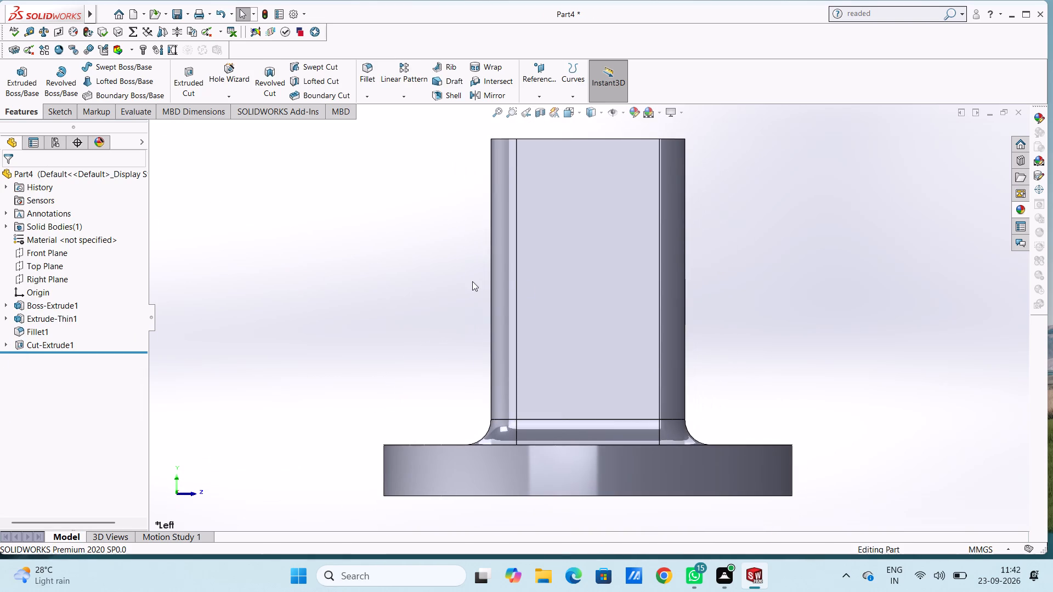
{"action": "left_click", "coordinate": [561, 267]}
{"action": "left_click", "coordinate": [611, 231]}
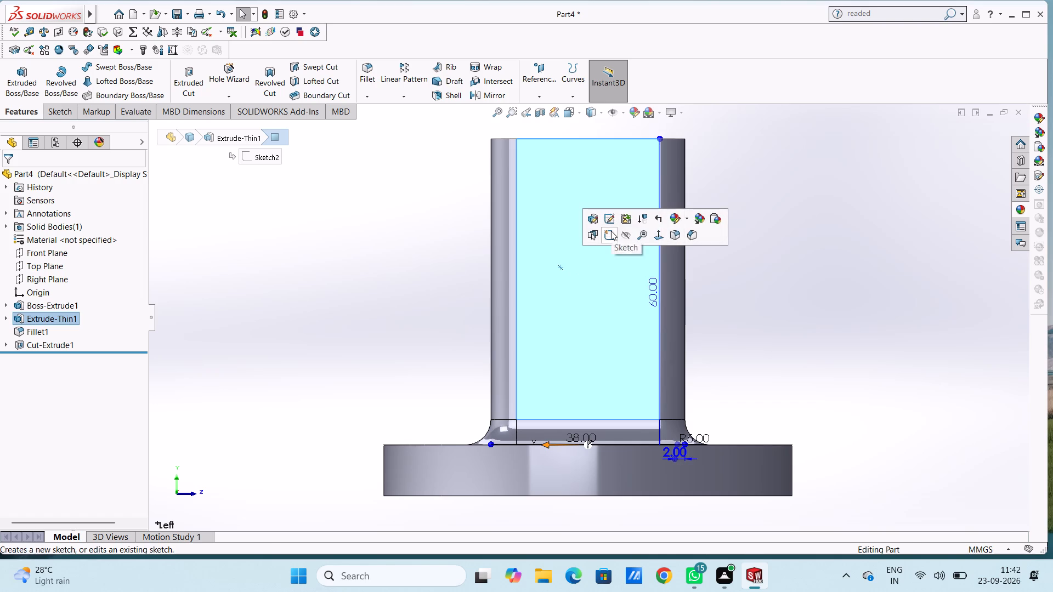
{"action": "left_click", "coordinate": [427, 294]}
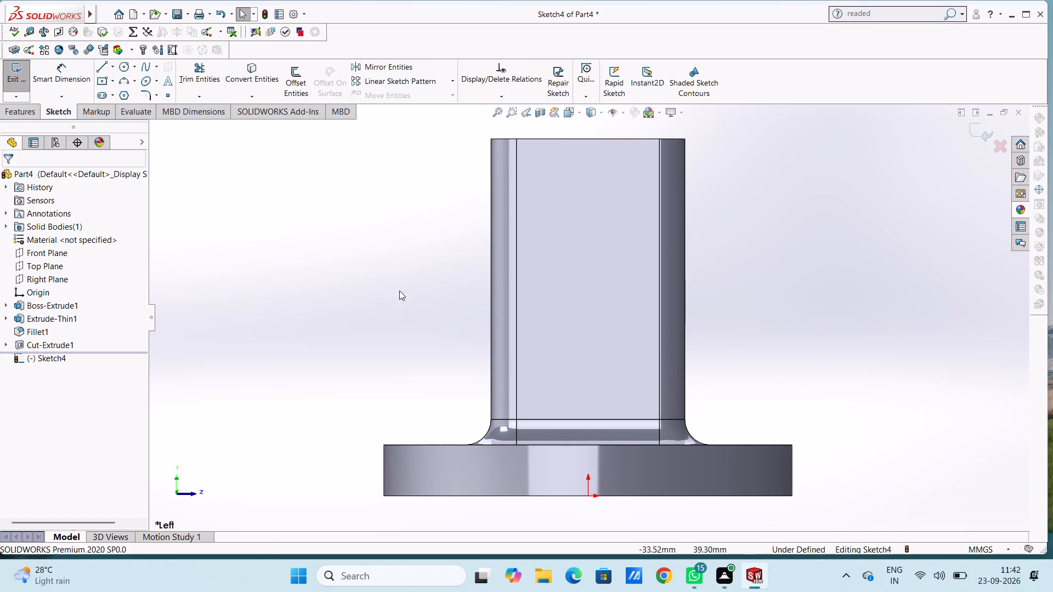
{"action": "left_click", "coordinate": [120, 66]}
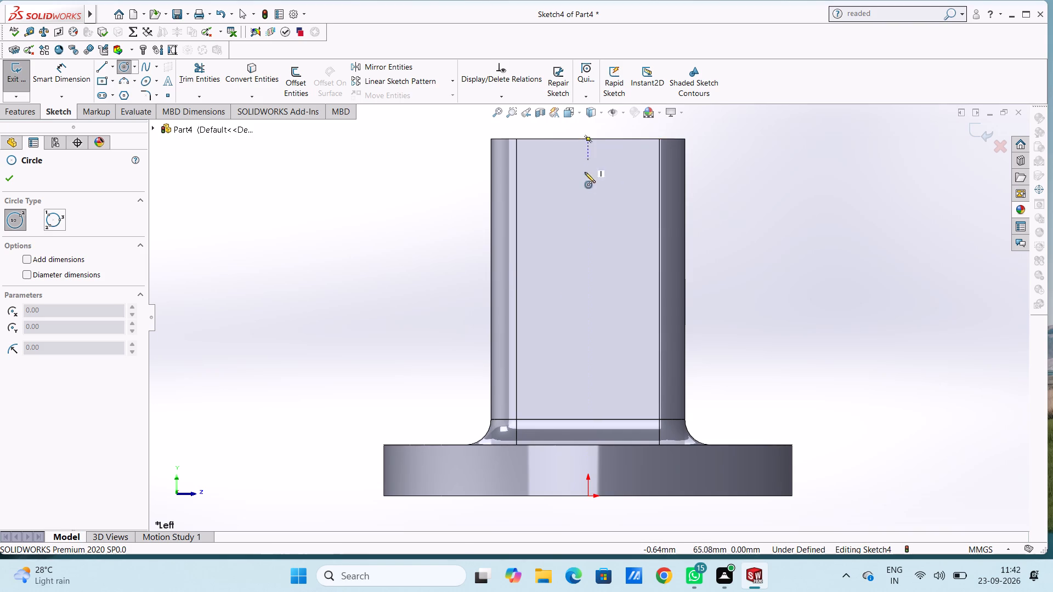
{"action": "left_click", "coordinate": [590, 282]}
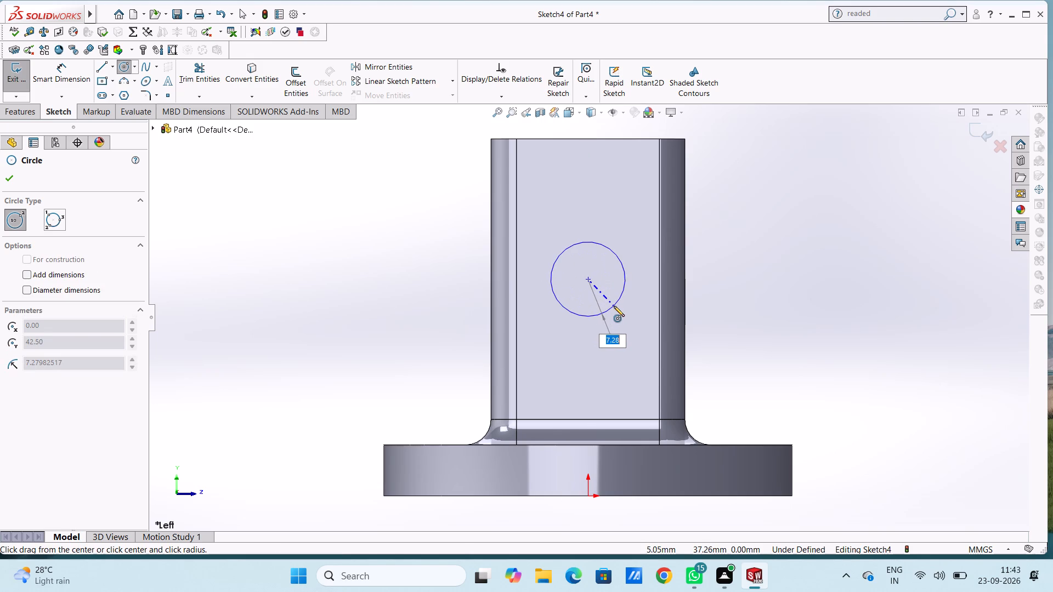
{"action": "key", "text": "9"}
{"action": "key", "text": "Return"}
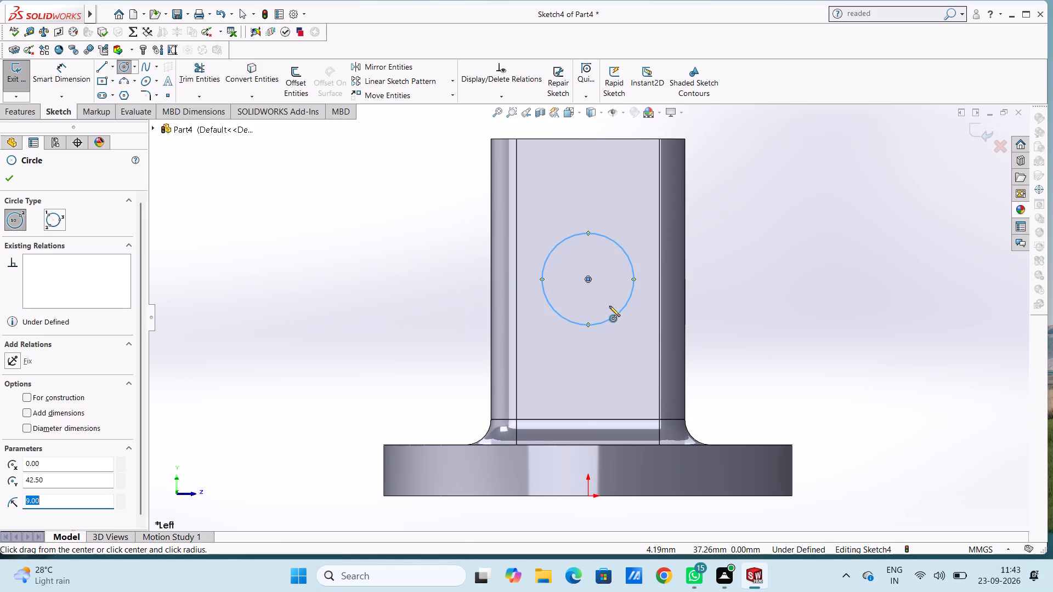
Dimension the circle on the tube's left-side face with an 18 mm diameter.
{"action": "left_click", "coordinate": [62, 75]}
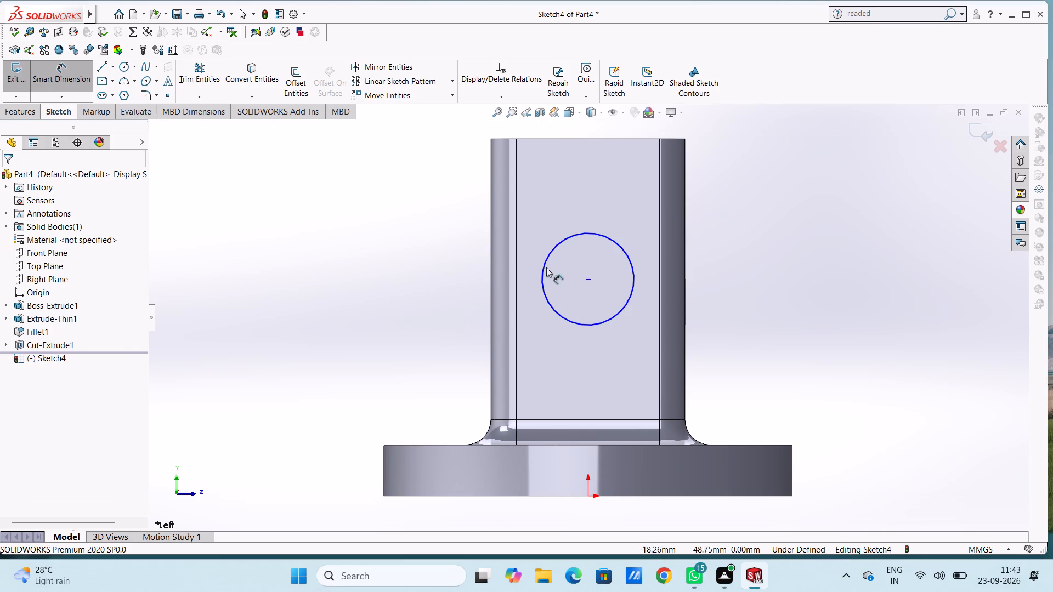
{"action": "left_click", "coordinate": [544, 277]}
{"action": "left_click", "coordinate": [407, 177]}
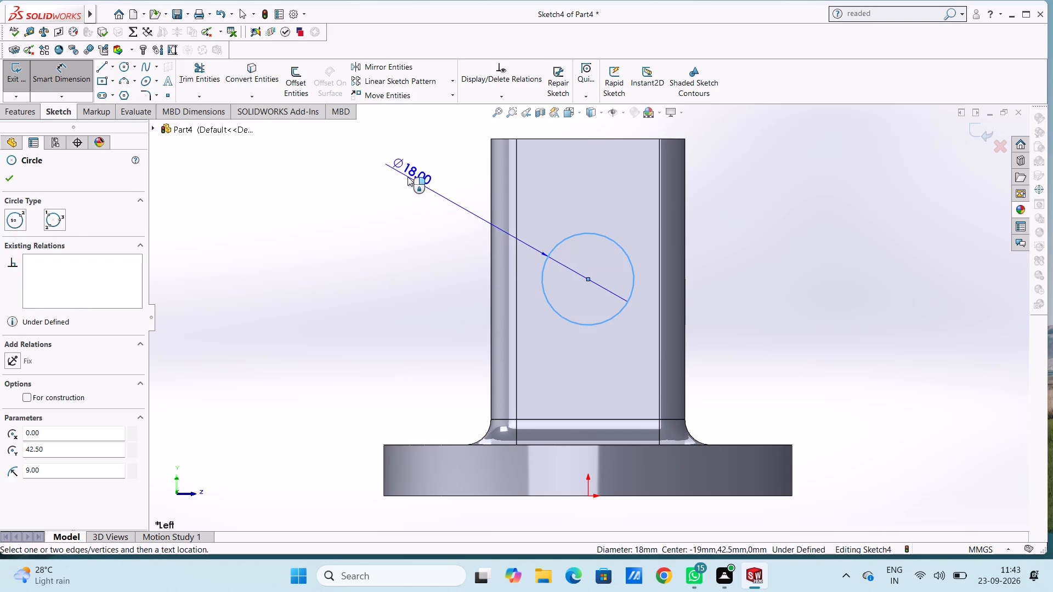
{"action": "left_click", "coordinate": [364, 158]}
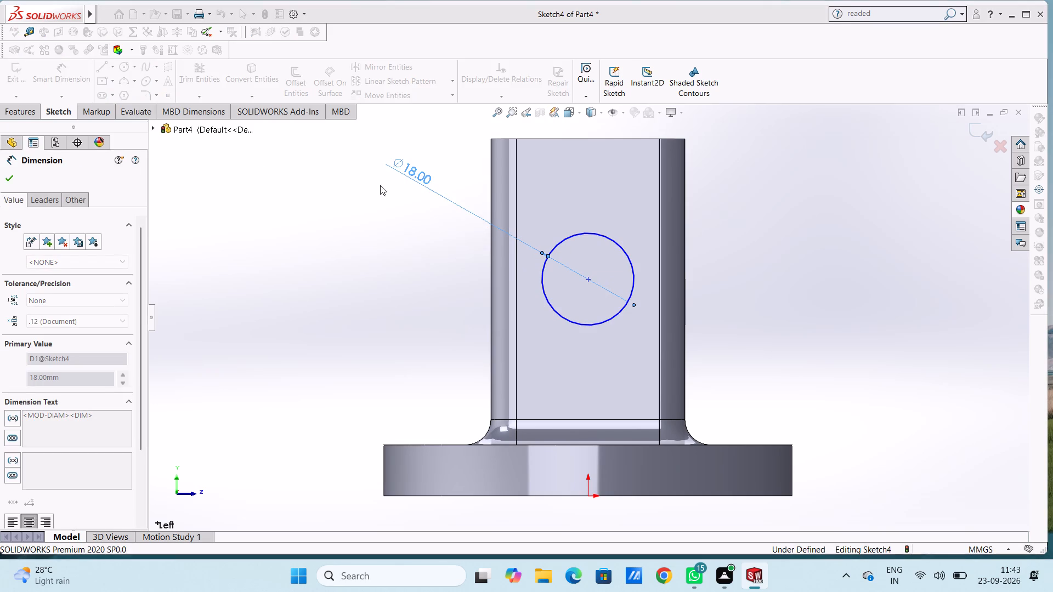
{"action": "left_click", "coordinate": [384, 192]}
Dimension the new circle's centre 14 mm from the face's vertical edge and 27.5 mm below the tube's top edge.
{"action": "left_click", "coordinate": [591, 278]}
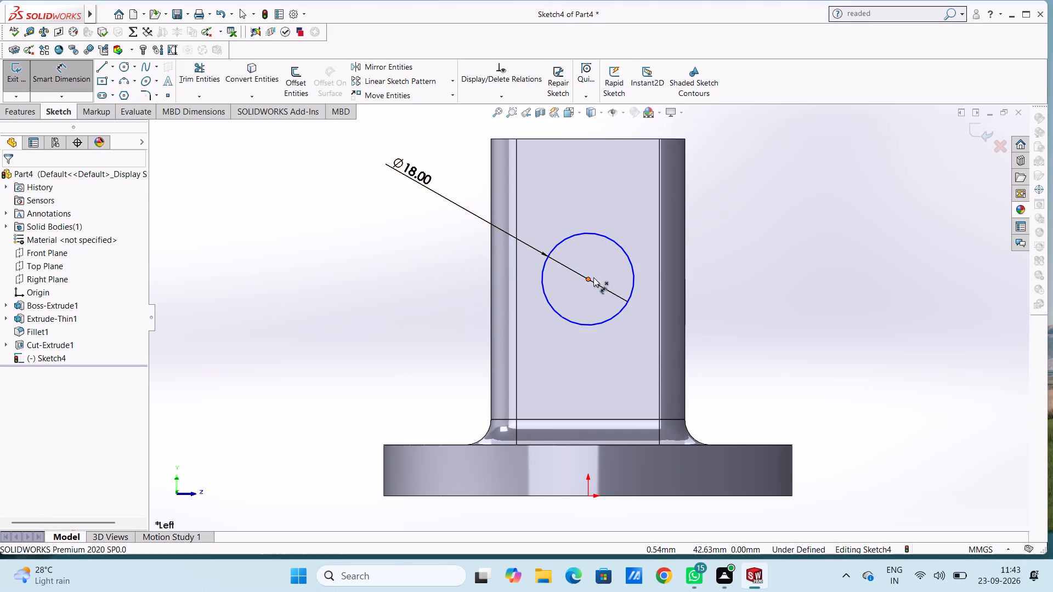
{"action": "left_click", "coordinate": [658, 265]}
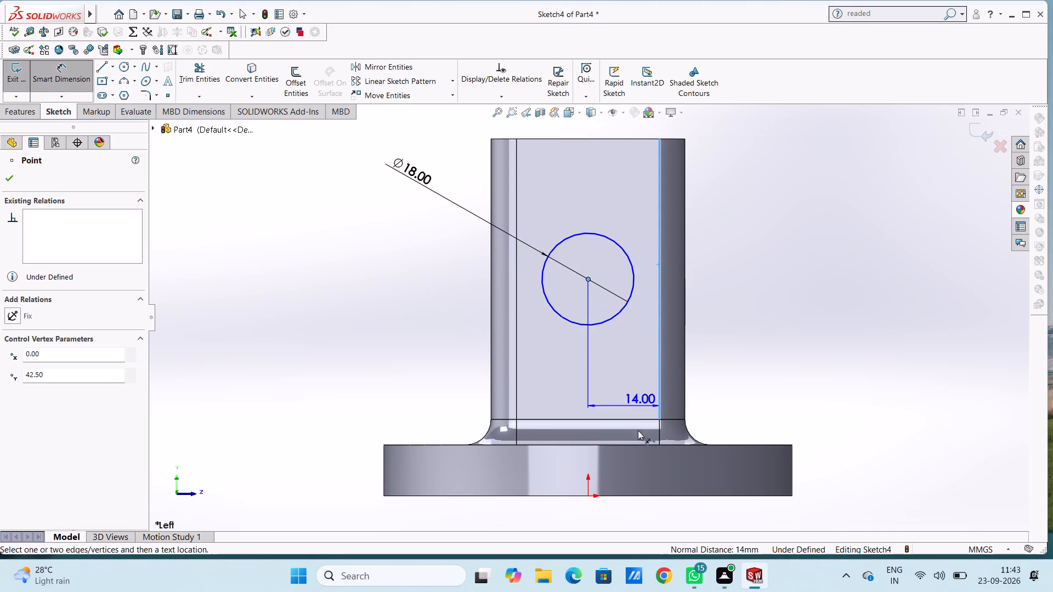
{"action": "left_click", "coordinate": [645, 518]}
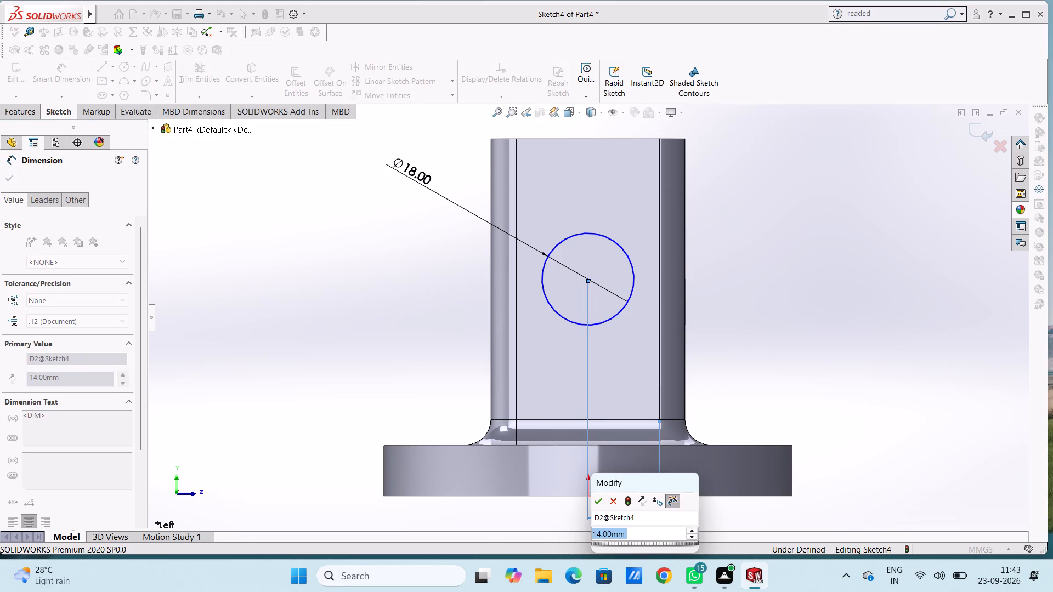
{"action": "left_click", "coordinate": [595, 502]}
{"action": "left_click", "coordinate": [534, 509]}
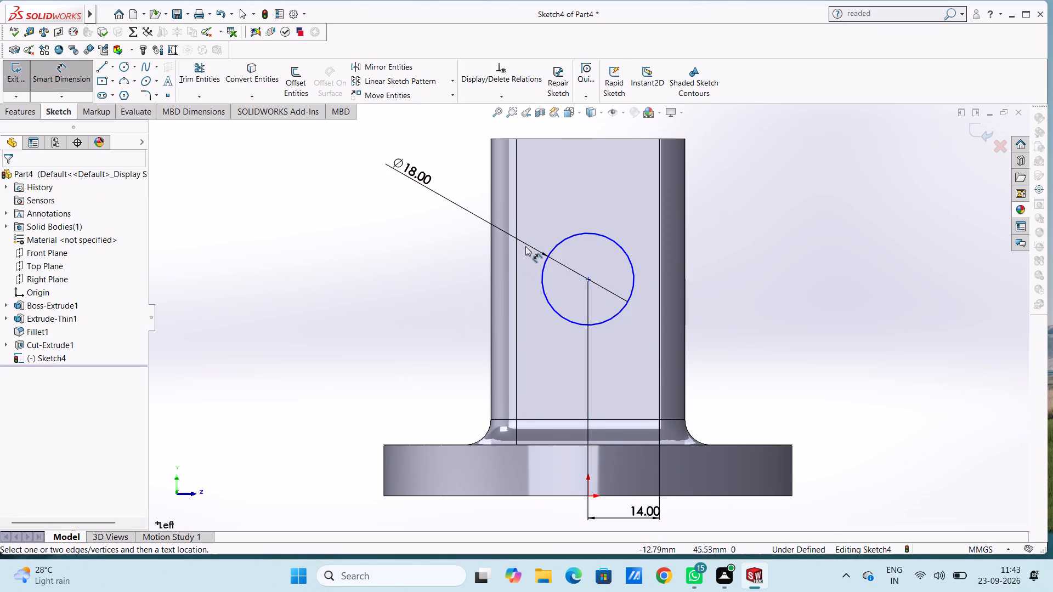
{"action": "left_click", "coordinate": [588, 280]}
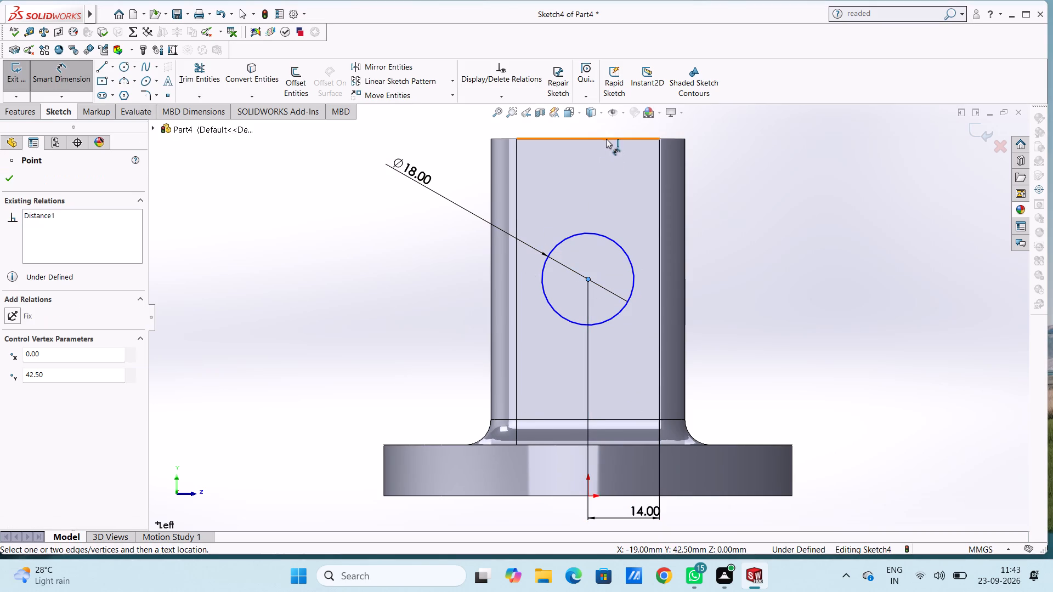
{"action": "left_click", "coordinate": [606, 139]}
{"action": "left_click", "coordinate": [246, 192]}
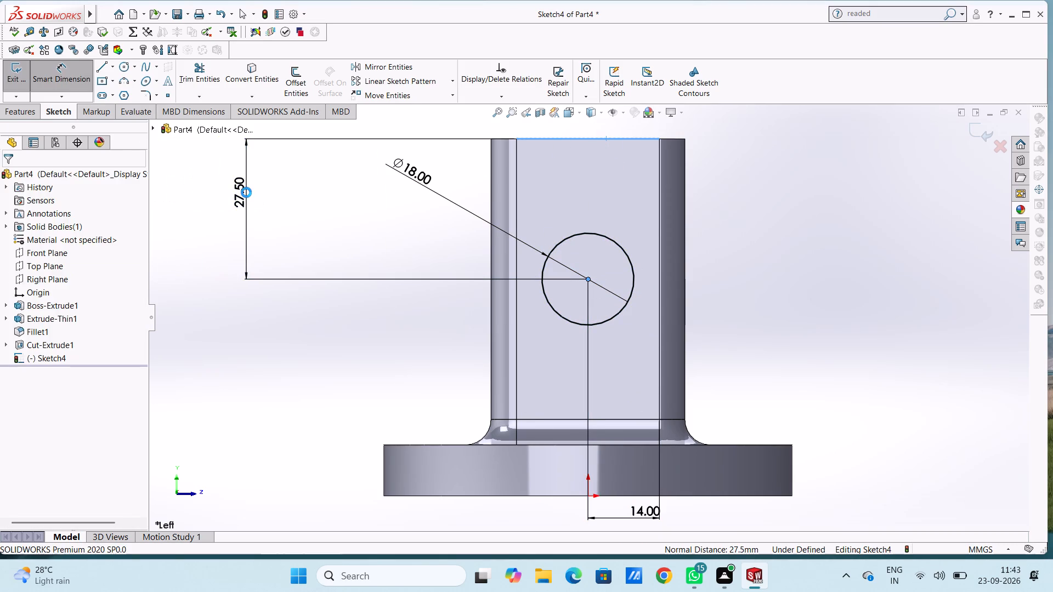
{"action": "left_click", "coordinate": [200, 175]}
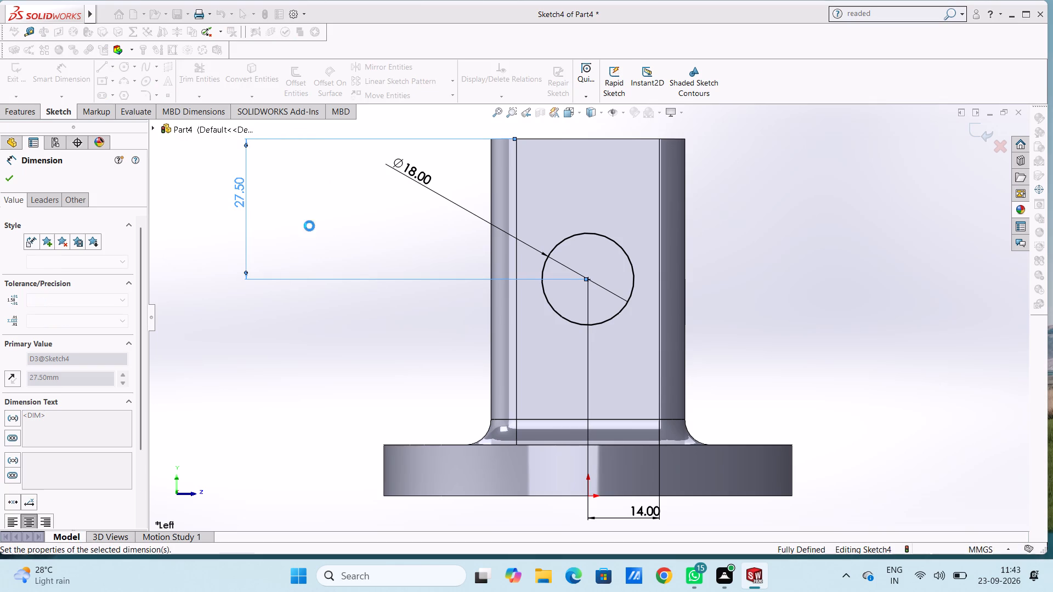
{"action": "left_click", "coordinate": [350, 225]}
{"action": "key", "text": "Escape"}
{"action": "key", "text": "Escape"}
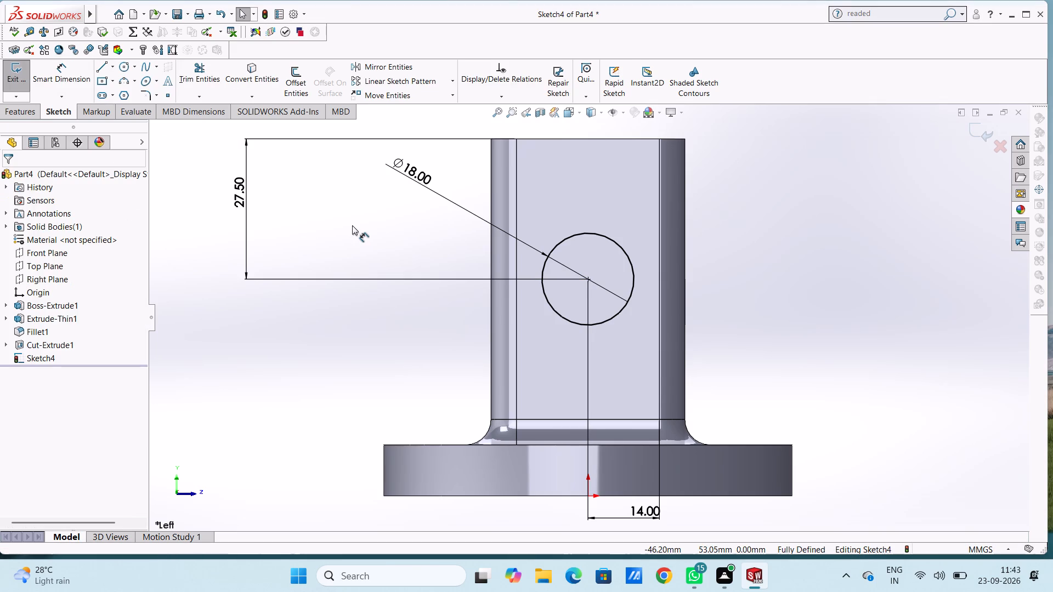
{"action": "scroll", "coordinate": [352, 225], "scroll_direction": "up", "scroll_amount": 2}
{"action": "middle_click_drag", "start_coordinate": [389, 219], "coordinate": [361, 286]}
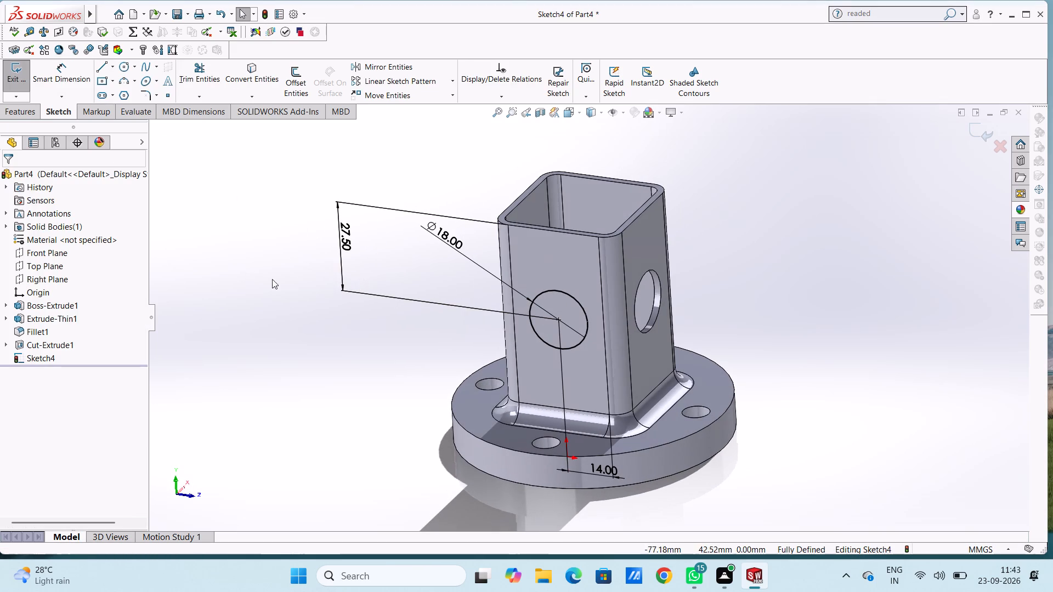
Cut-extrude the dimensioned 18 mm circle through the tube with a blind depth of 60 mm.
{"action": "left_click", "coordinate": [19, 110]}
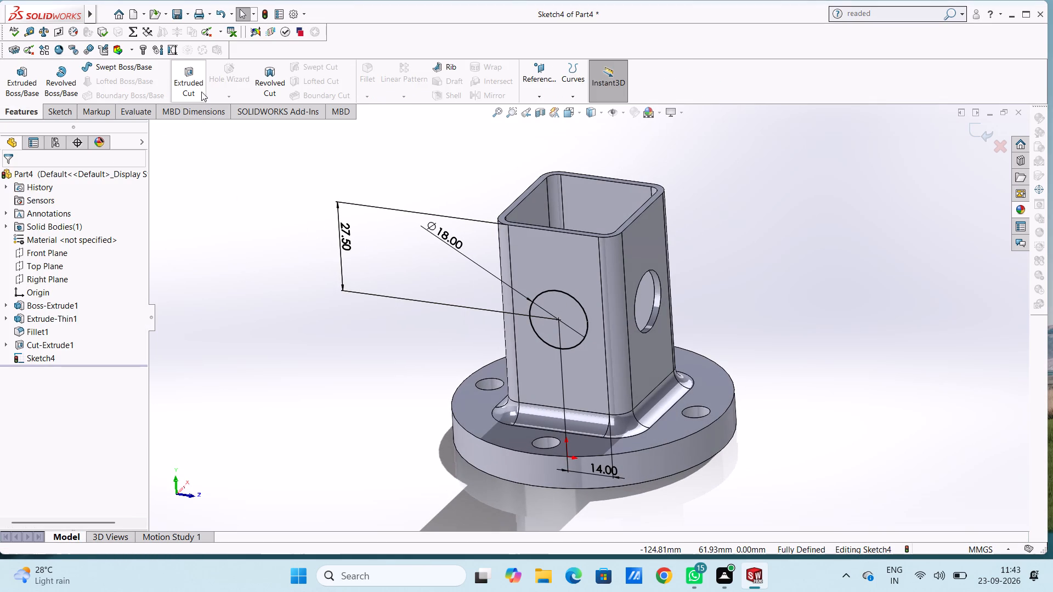
{"action": "left_click", "coordinate": [201, 83]}
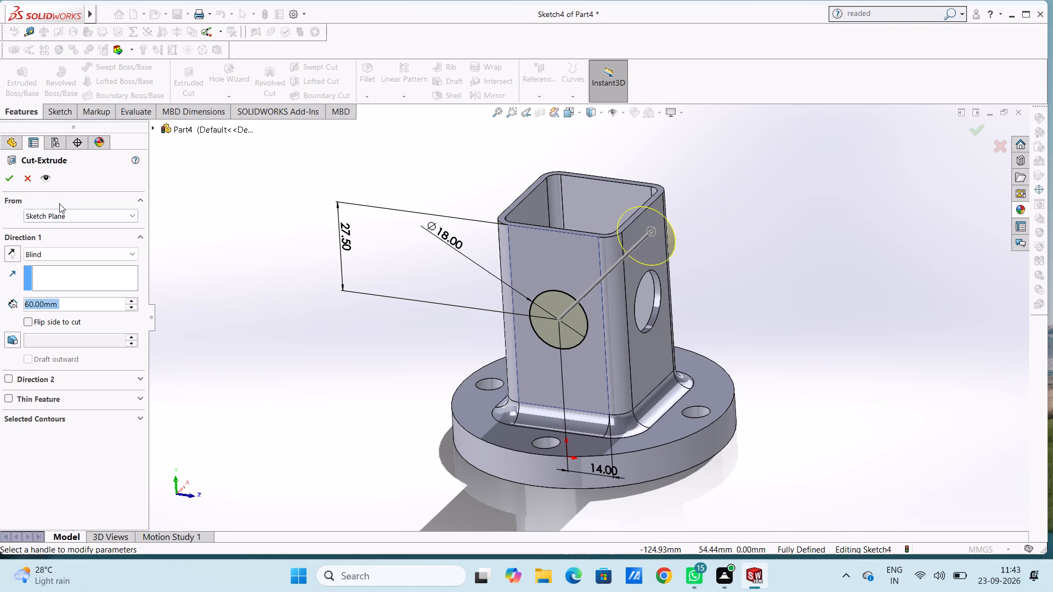
{"action": "left_click", "coordinate": [10, 181]}
{"action": "left_click", "coordinate": [245, 249]}
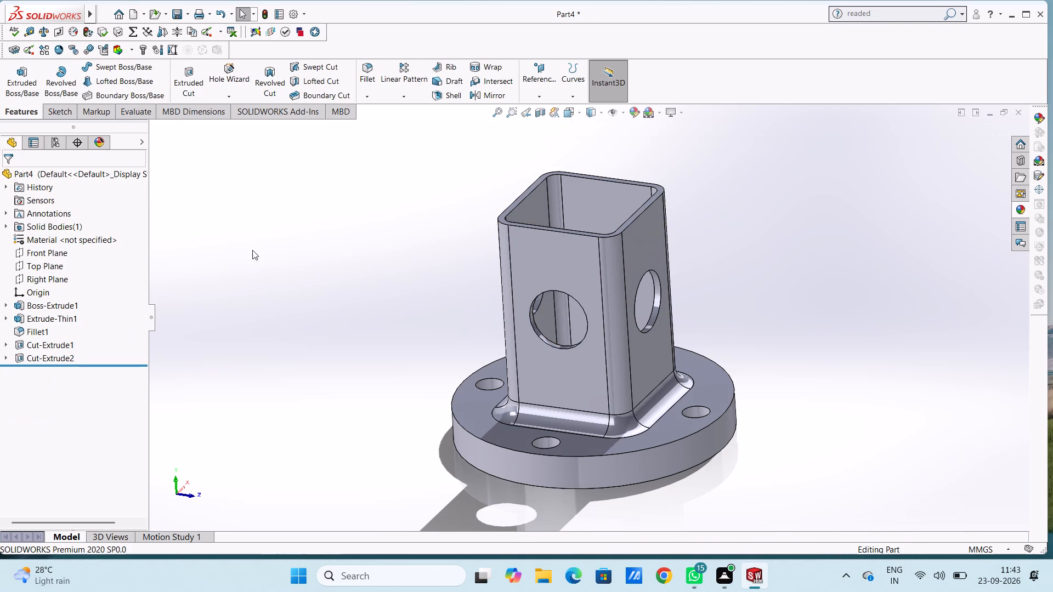
Start a sketch on the tube's front face and draw a 9 mm radius circle concentric with the existing hole.
{"action": "middle_click_drag", "start_coordinate": [332, 226], "coordinate": [344, 324]}
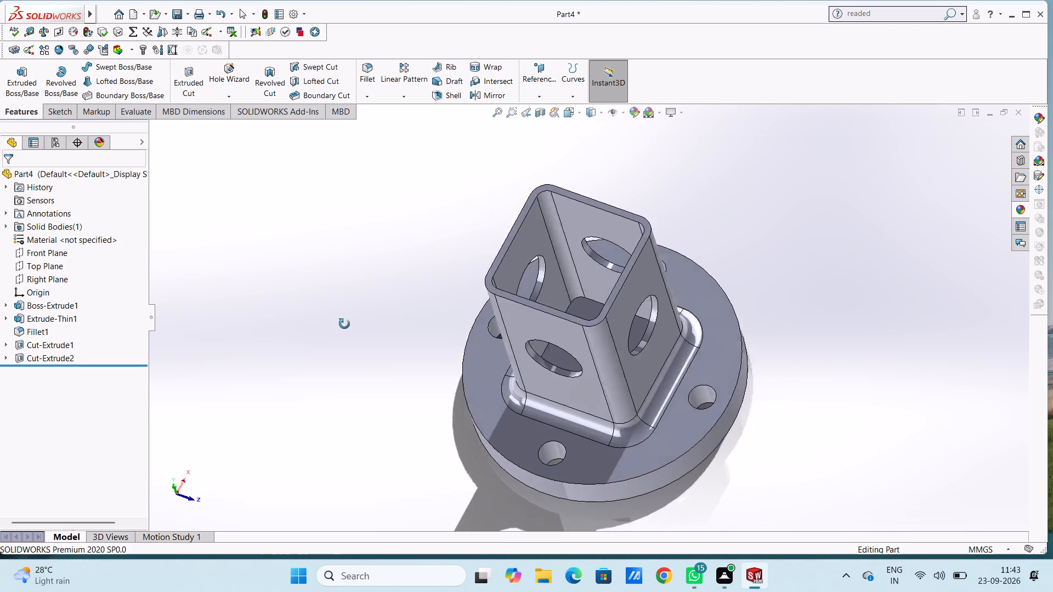
{"action": "middle_click_drag", "start_coordinate": [344, 324], "coordinate": [350, 269]}
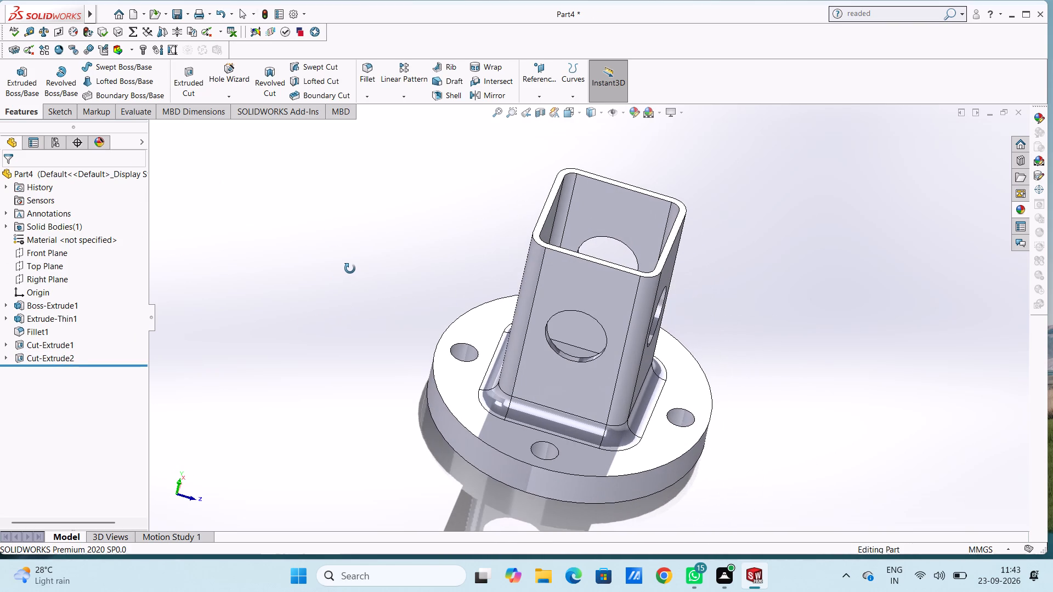
{"action": "middle_click_drag", "start_coordinate": [350, 269], "coordinate": [349, 269]}
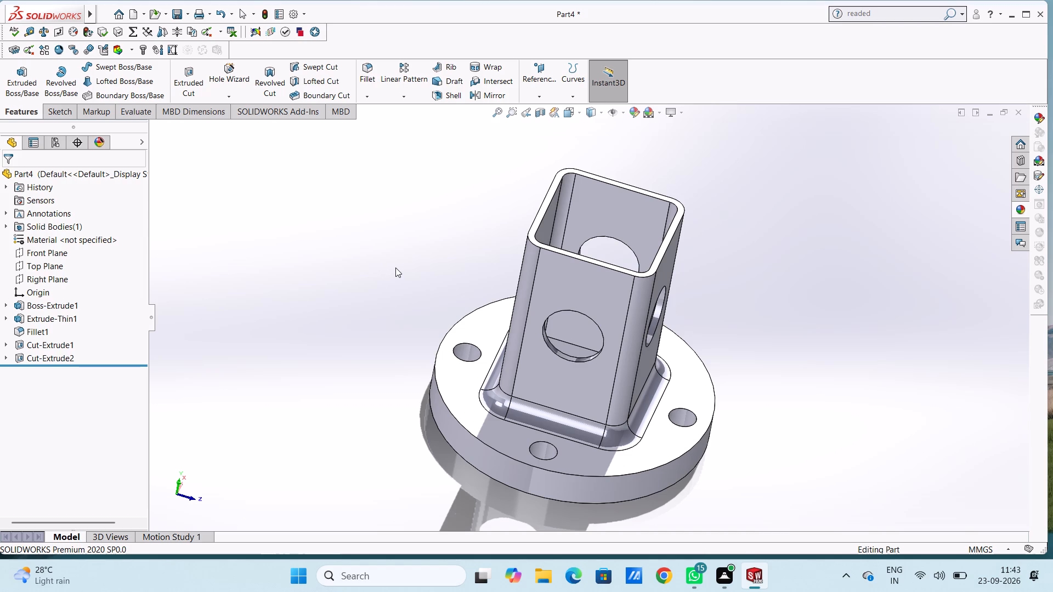
{"action": "key", "text": "ctrl+7"}
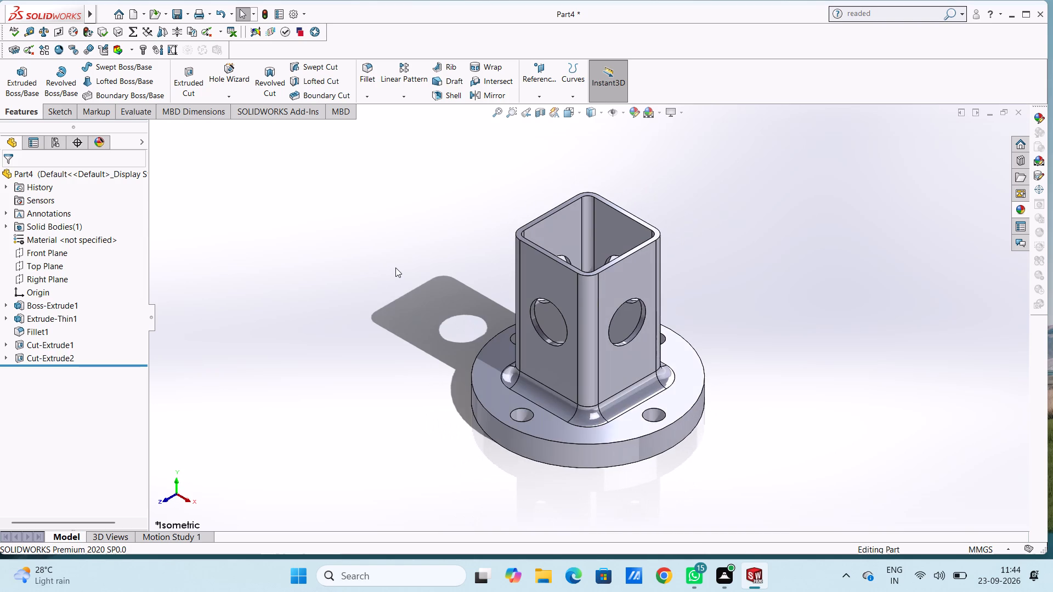
{"action": "key", "text": "ctrl+1"}
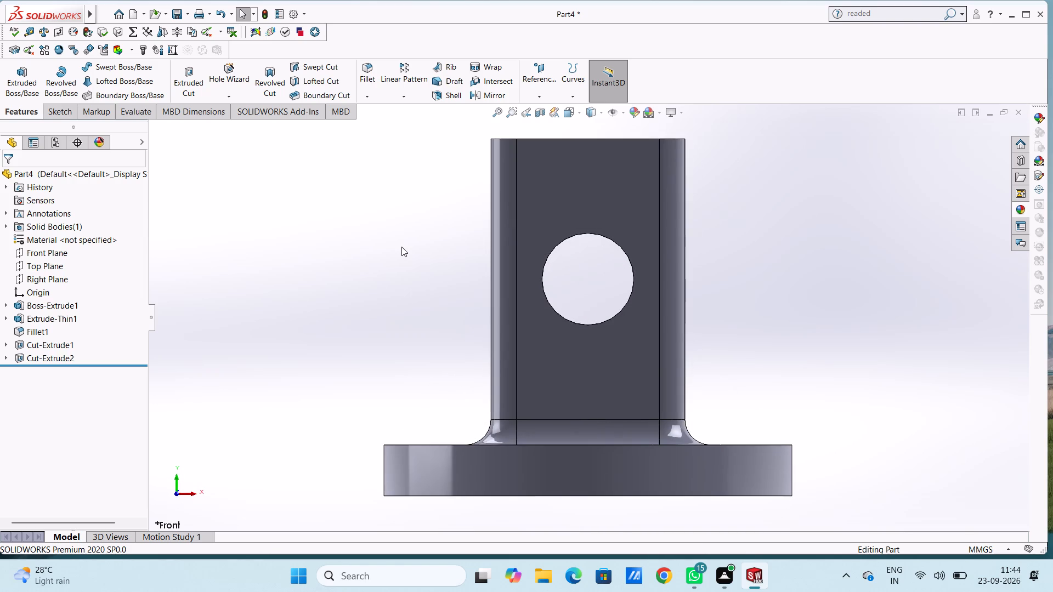
{"action": "left_click", "coordinate": [599, 182]}
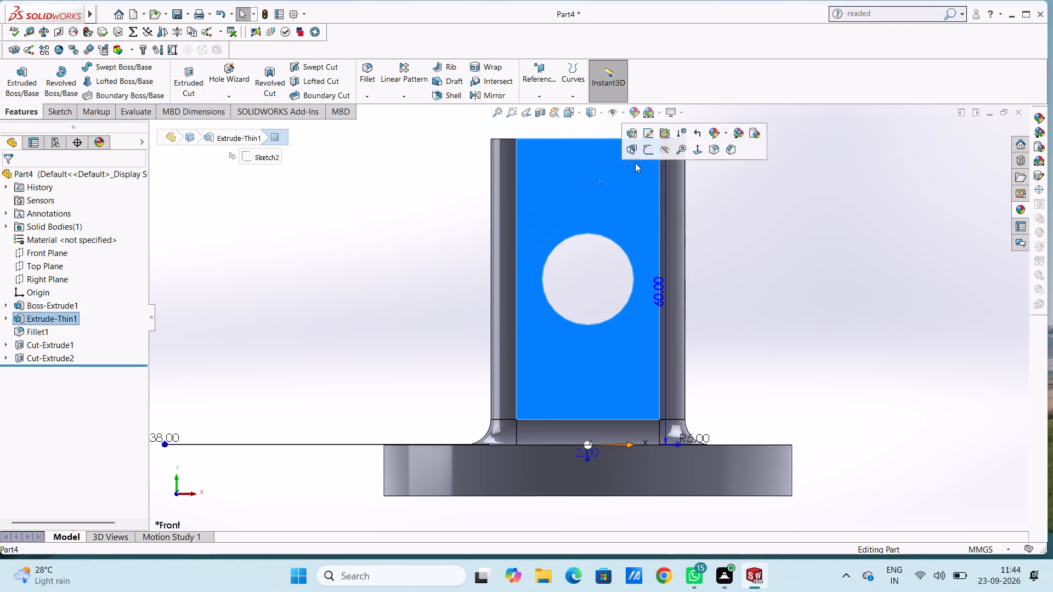
{"action": "left_click", "coordinate": [645, 152]}
{"action": "left_click", "coordinate": [407, 251]}
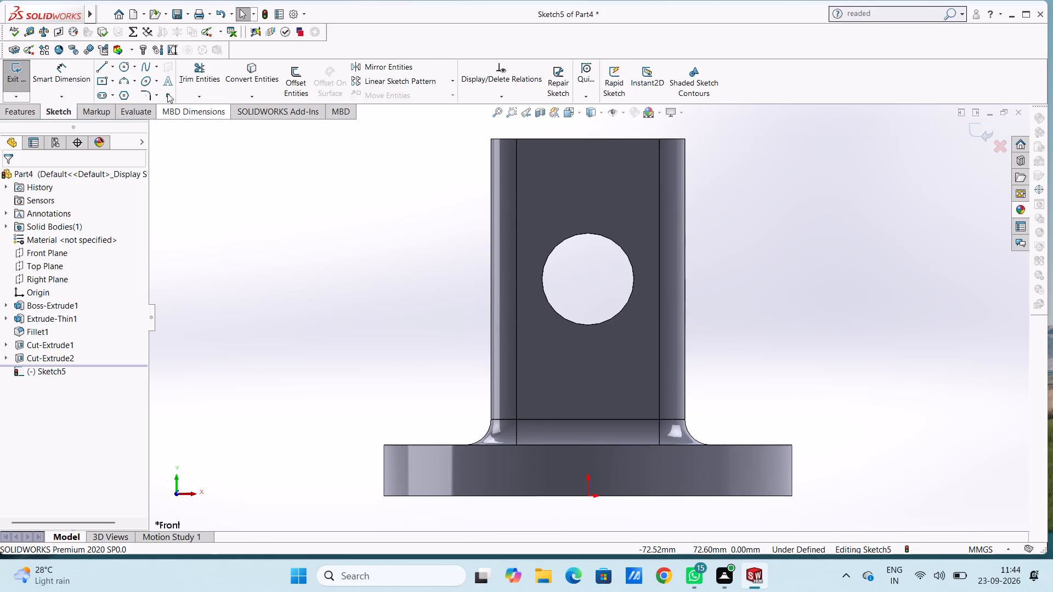
{"action": "left_click", "coordinate": [120, 68]}
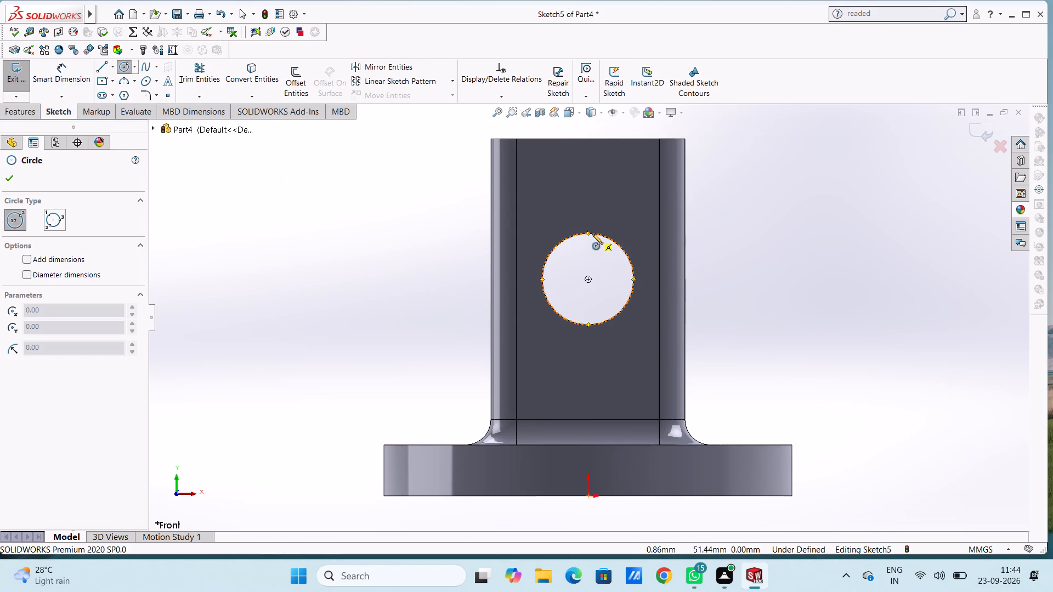
{"action": "left_click", "coordinate": [586, 278]}
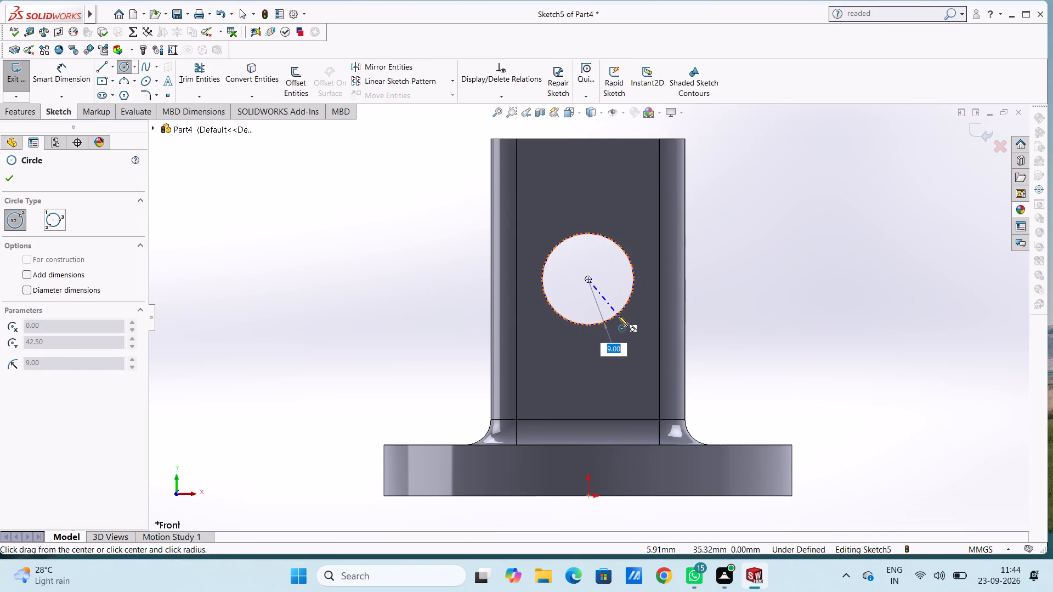
{"action": "left_click", "coordinate": [618, 316]}
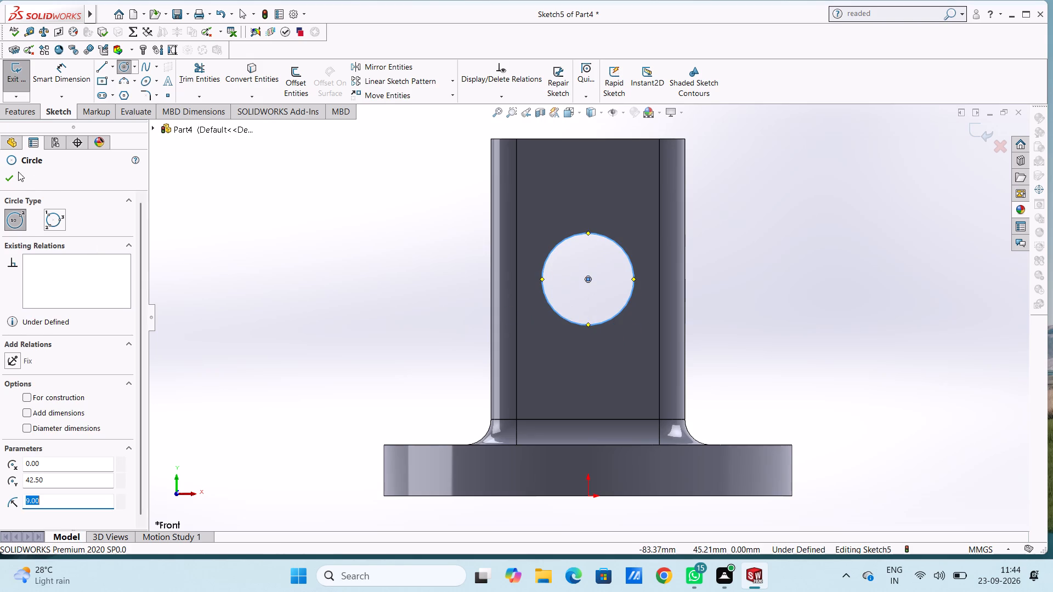
{"action": "left_click", "coordinate": [6, 182]}
Dimension the circle on the tube's front face with an 18 mm diameter.
{"action": "left_click", "coordinate": [56, 73]}
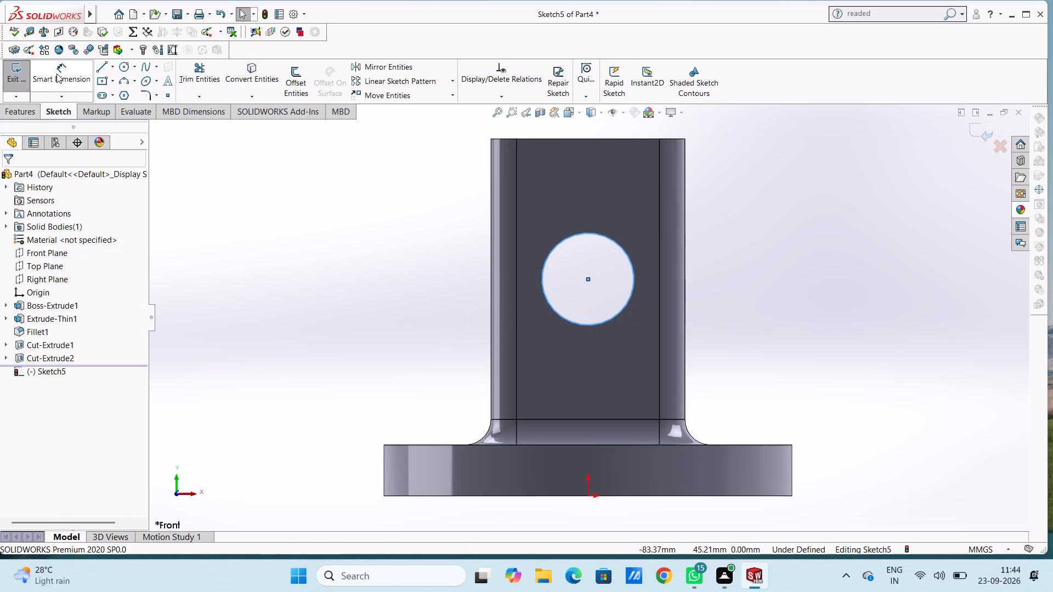
{"action": "left_click", "coordinate": [559, 313]}
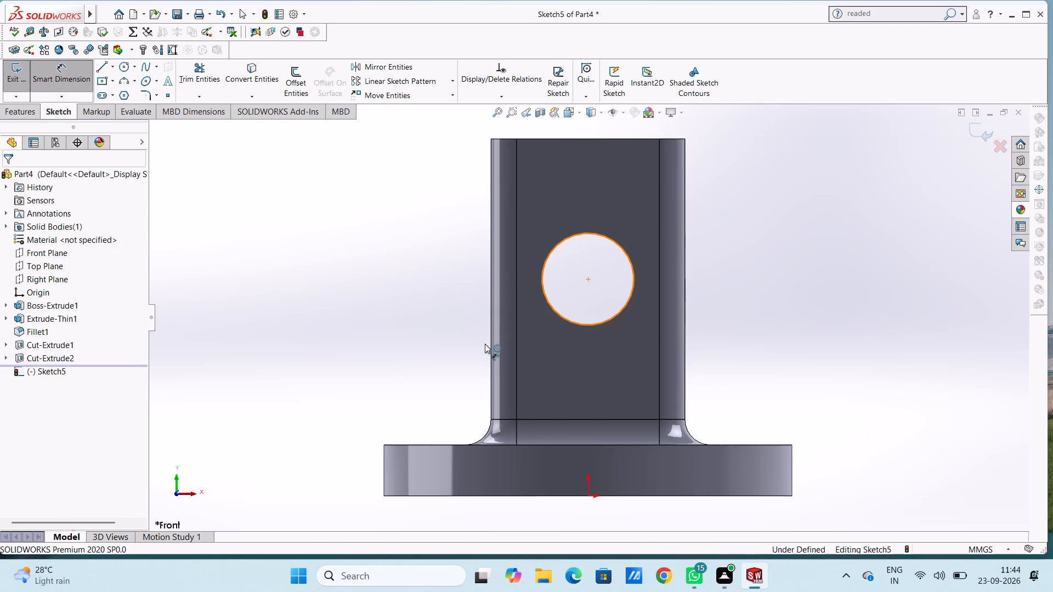
{"action": "left_click", "coordinate": [389, 364]}
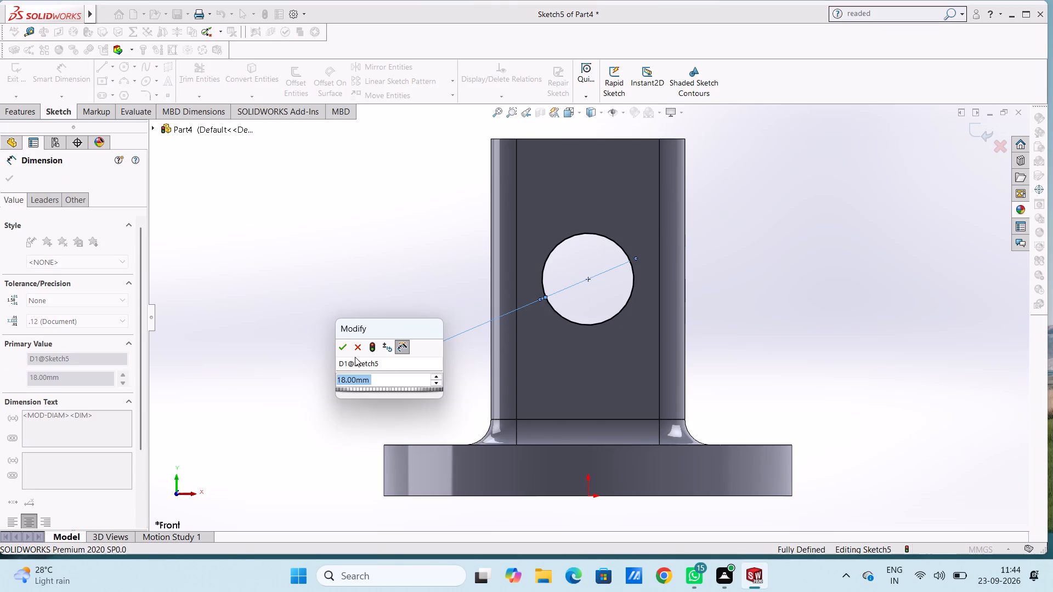
{"action": "left_click", "coordinate": [344, 348]}
{"action": "left_click", "coordinate": [322, 323]}
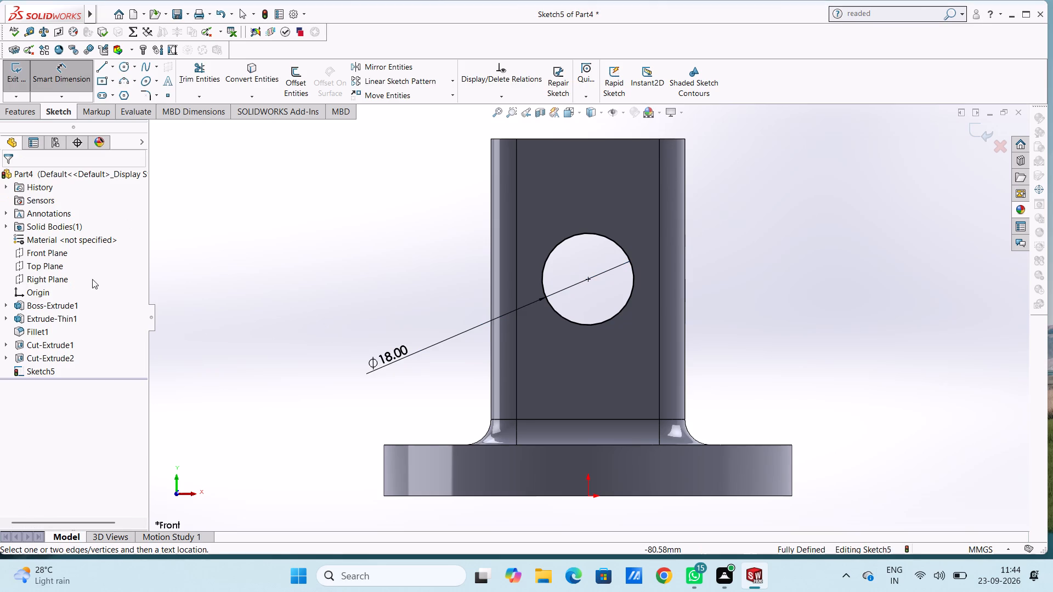
{"action": "left_click", "coordinate": [49, 87]}
Extrude the front-face circle outward as a one-direction thin feature, with a 5 mm blind depth and 1 mm wall thickness.
{"action": "left_click", "coordinate": [30, 114]}
{"action": "left_click", "coordinate": [19, 75]}
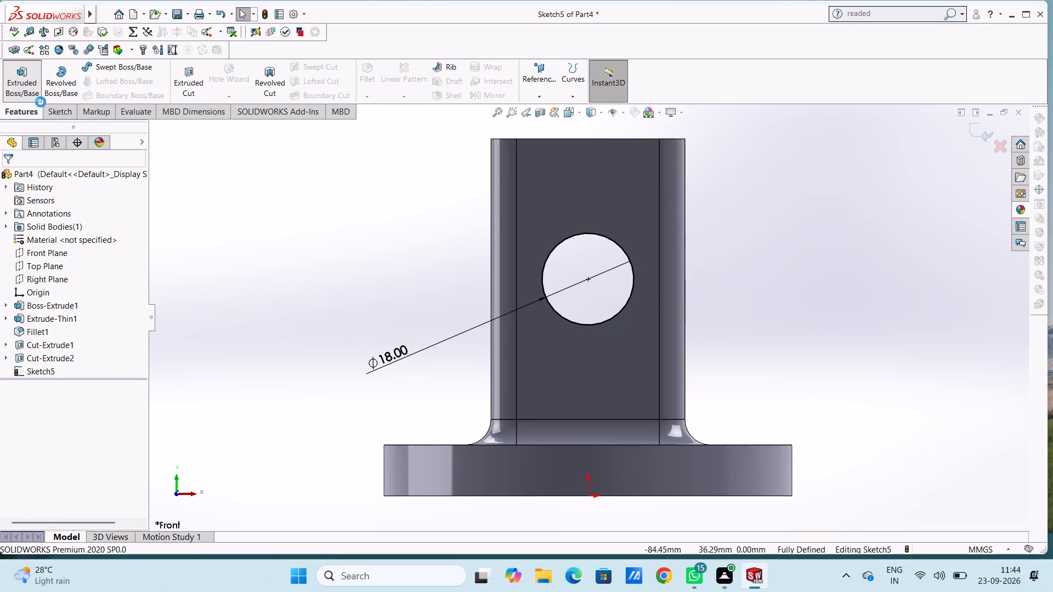
{"action": "scroll", "coordinate": [347, 264], "scroll_direction": "up", "scroll_amount": 1}
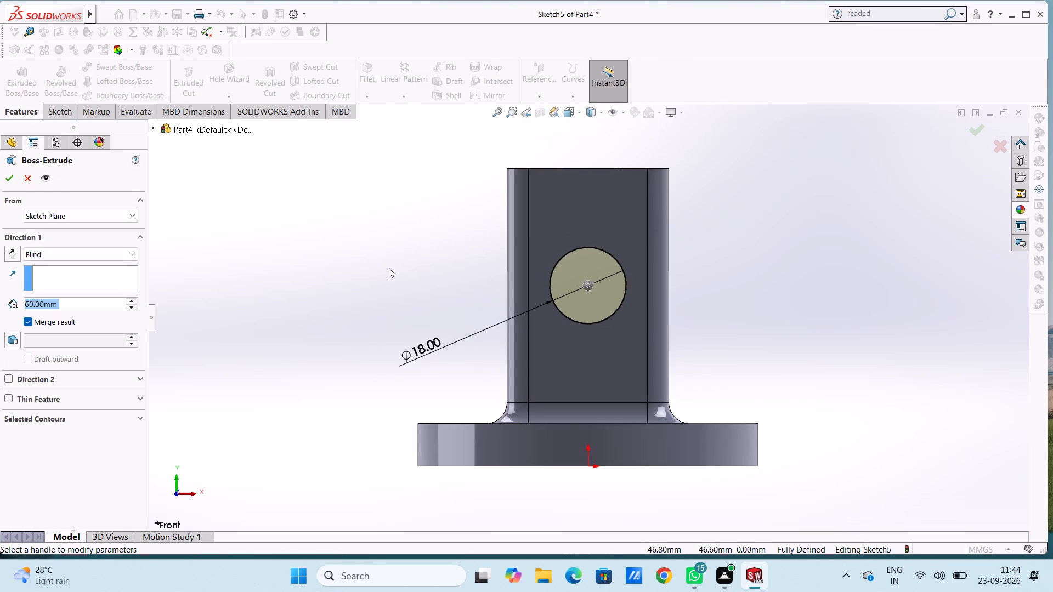
{"action": "middle_click_drag", "start_coordinate": [387, 276], "coordinate": [377, 320]}
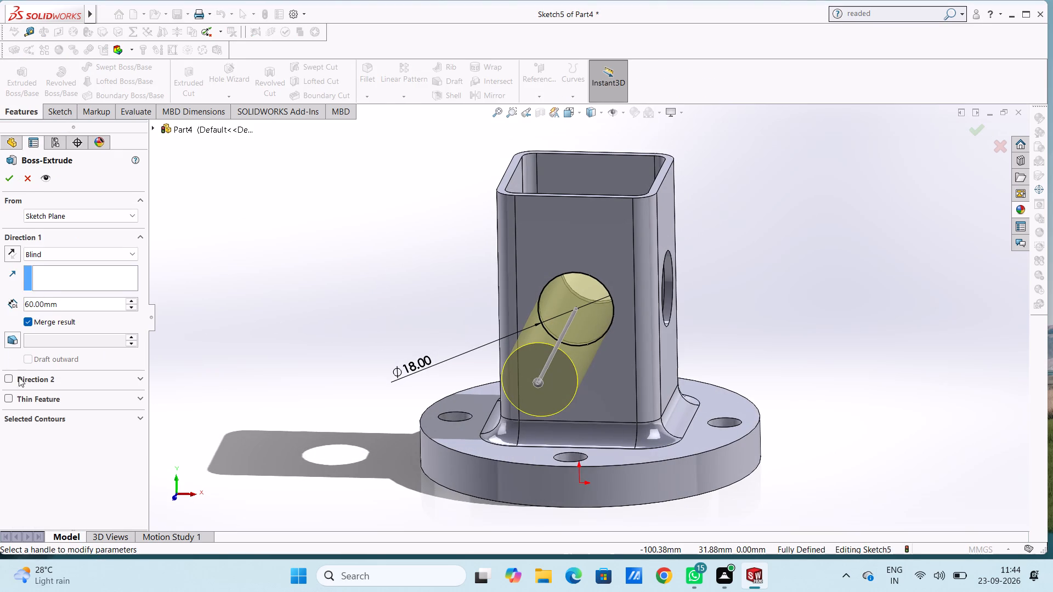
{"action": "left_click", "coordinate": [9, 398]}
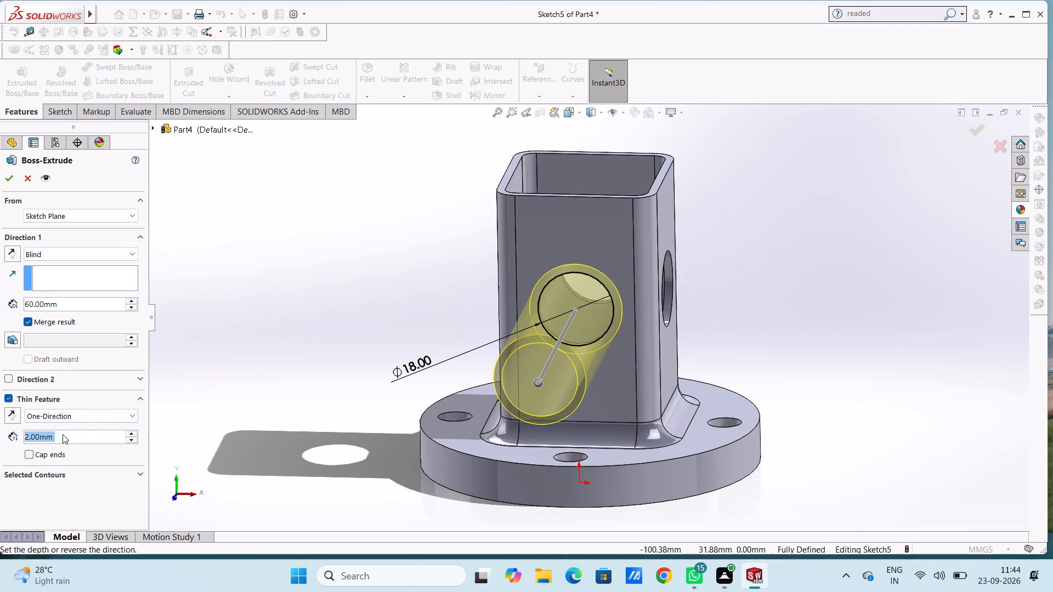
{"action": "key", "text": "1"}
{"action": "key", "text": "Return"}
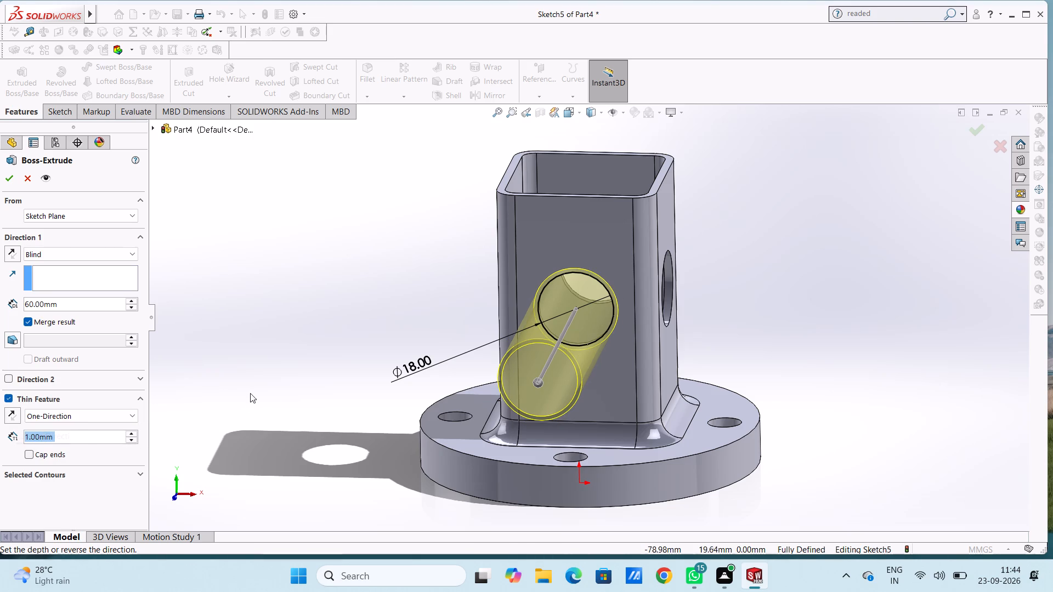
{"action": "middle_click_drag", "start_coordinate": [270, 390], "coordinate": [279, 346]}
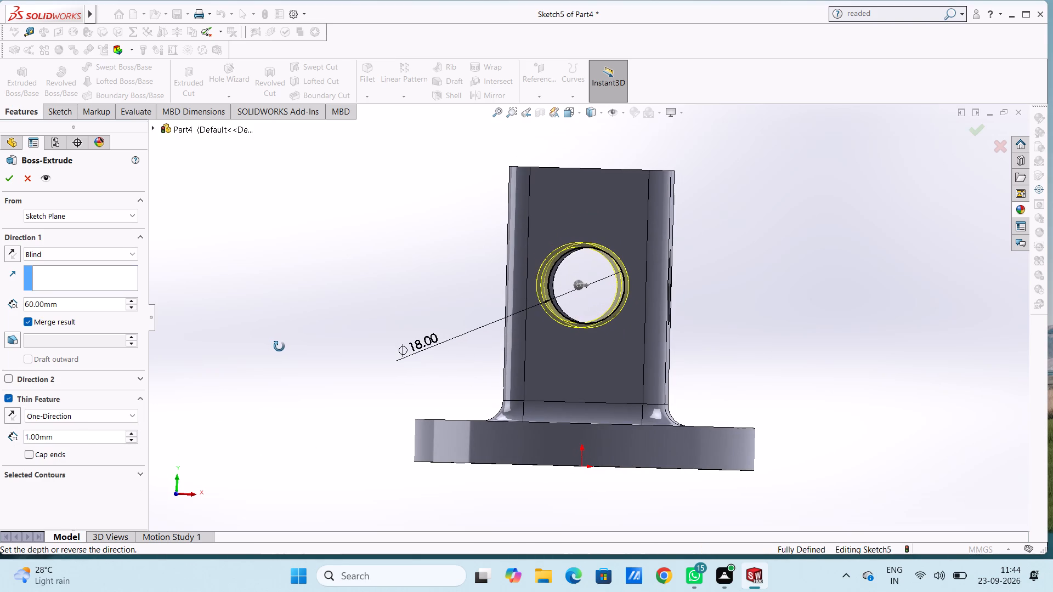
{"action": "middle_click_drag", "start_coordinate": [279, 346], "coordinate": [316, 379]}
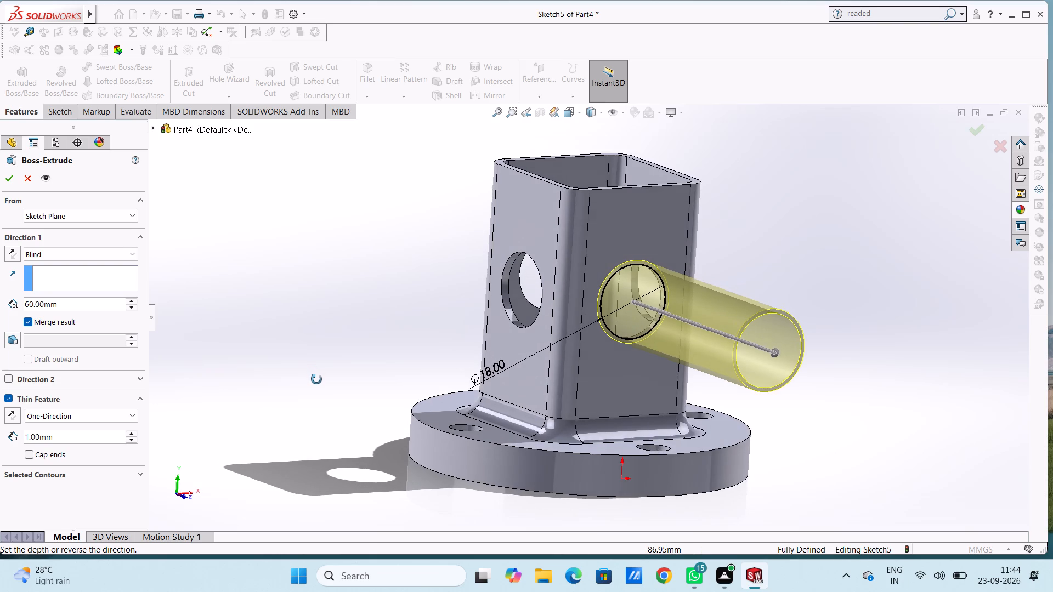
{"action": "middle_click_drag", "start_coordinate": [316, 379], "coordinate": [318, 384]}
{"action": "double_click", "coordinate": [76, 300]}
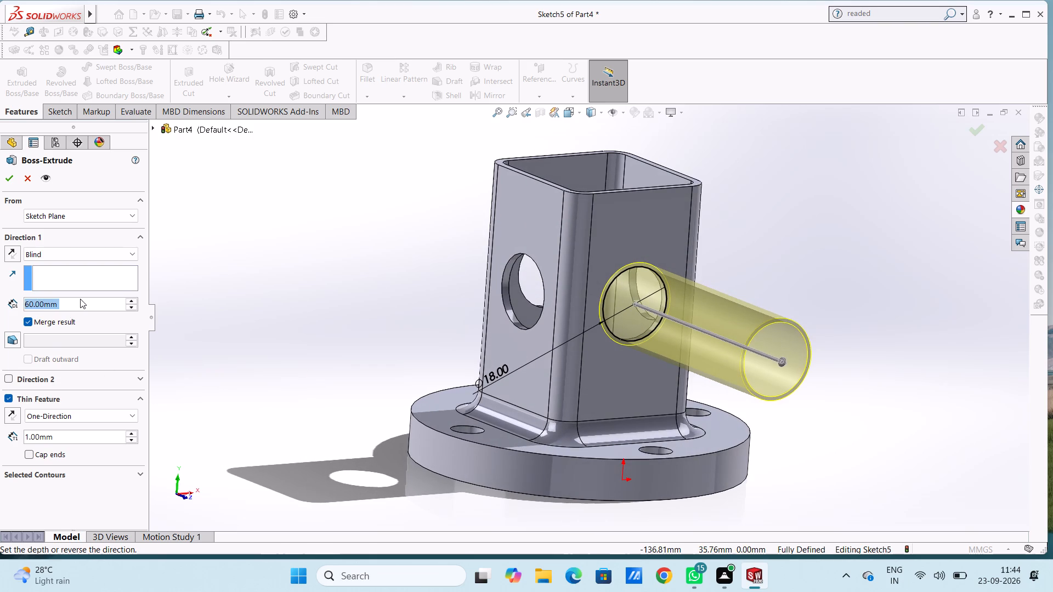
{"action": "key", "text": "5"}
{"action": "key", "text": "Return"}
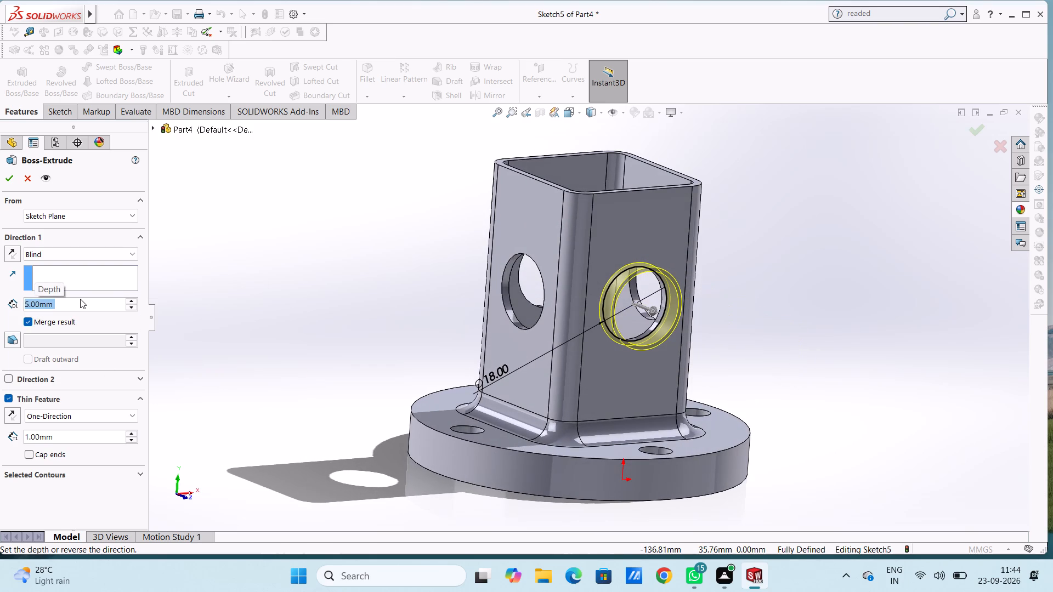
{"action": "left_click", "coordinate": [5, 177]}
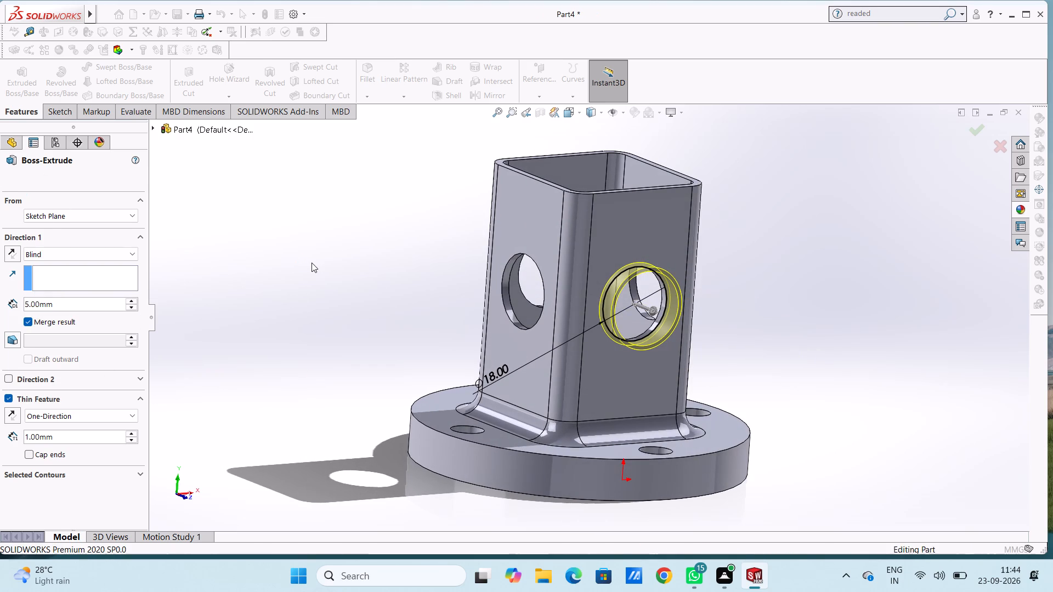
{"action": "left_click", "coordinate": [312, 262]}
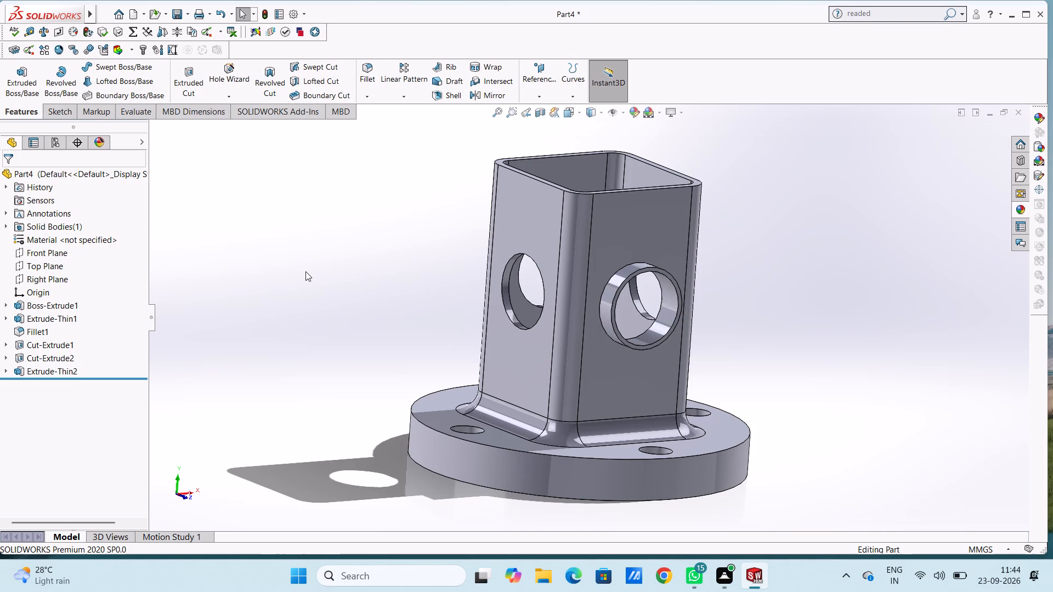
Start a sketch on the thin collar's end face and draw a 10 mm radius circle concentric with the hole.
{"action": "key", "text": "ctrl+1"}
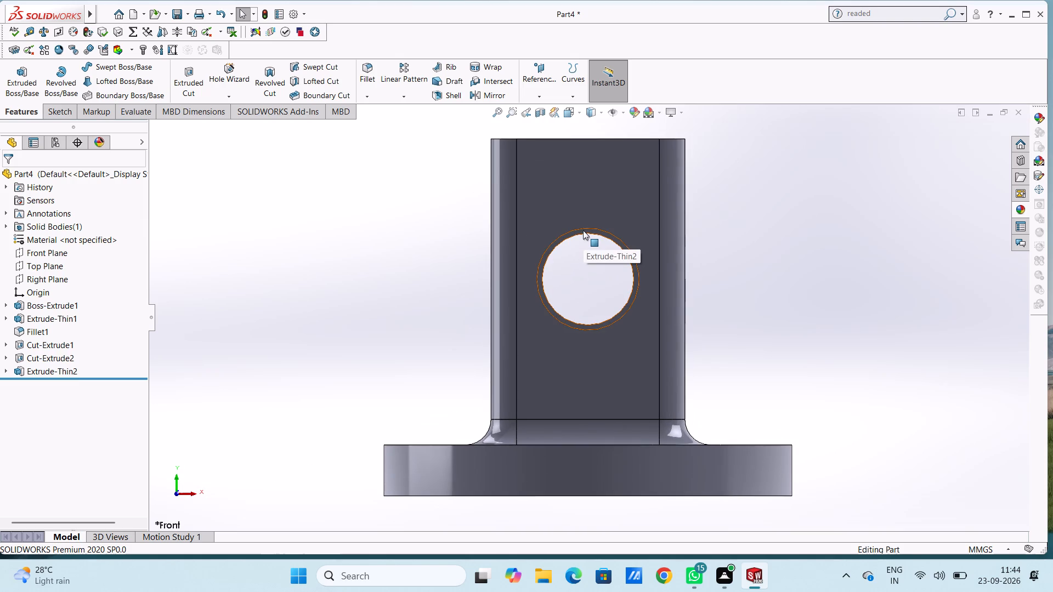
{"action": "scroll", "coordinate": [618, 258], "scroll_direction": "down", "scroll_amount": 8}
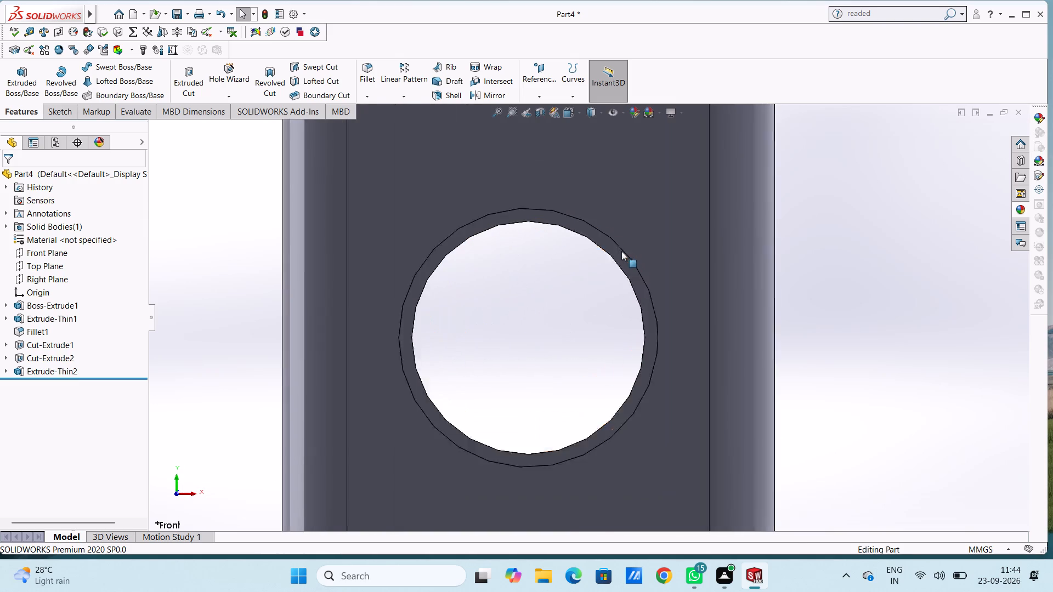
{"action": "left_click", "coordinate": [615, 261]}
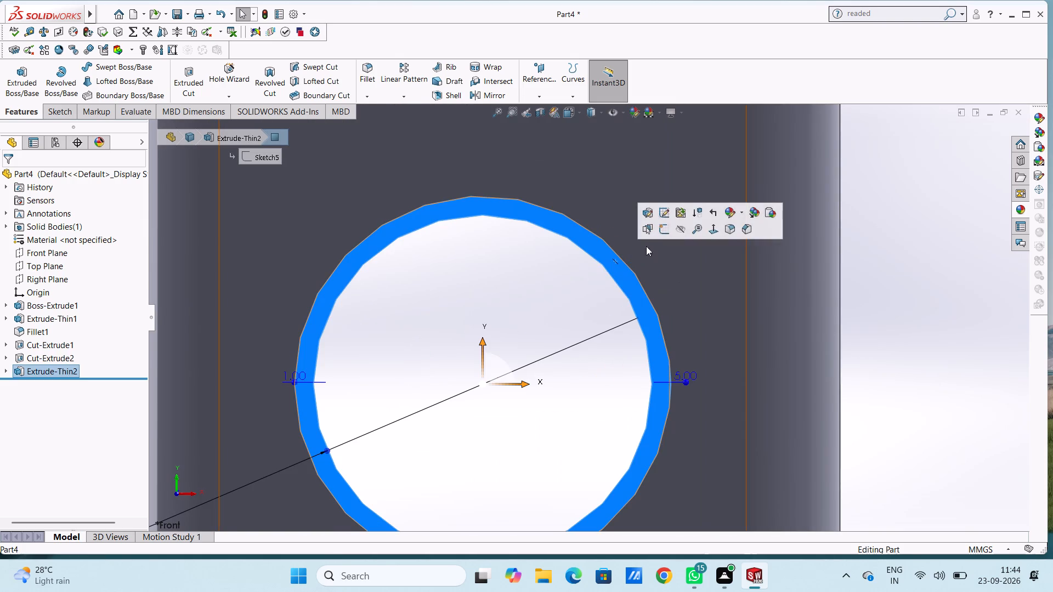
{"action": "left_click", "coordinate": [658, 231]}
{"action": "scroll", "coordinate": [657, 271], "scroll_direction": "up", "scroll_amount": 7}
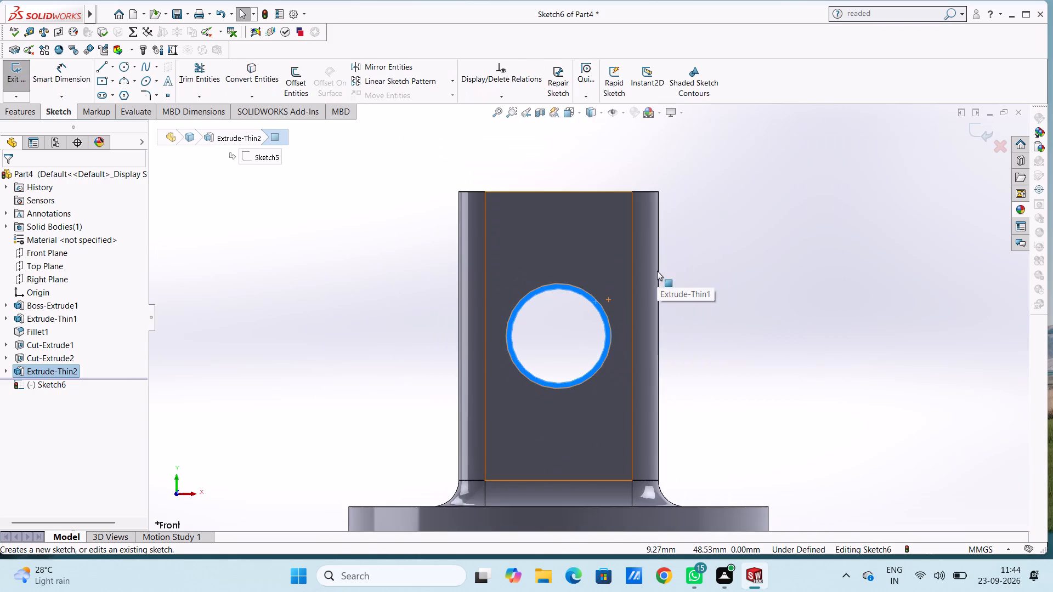
{"action": "left_click", "coordinate": [711, 312]}
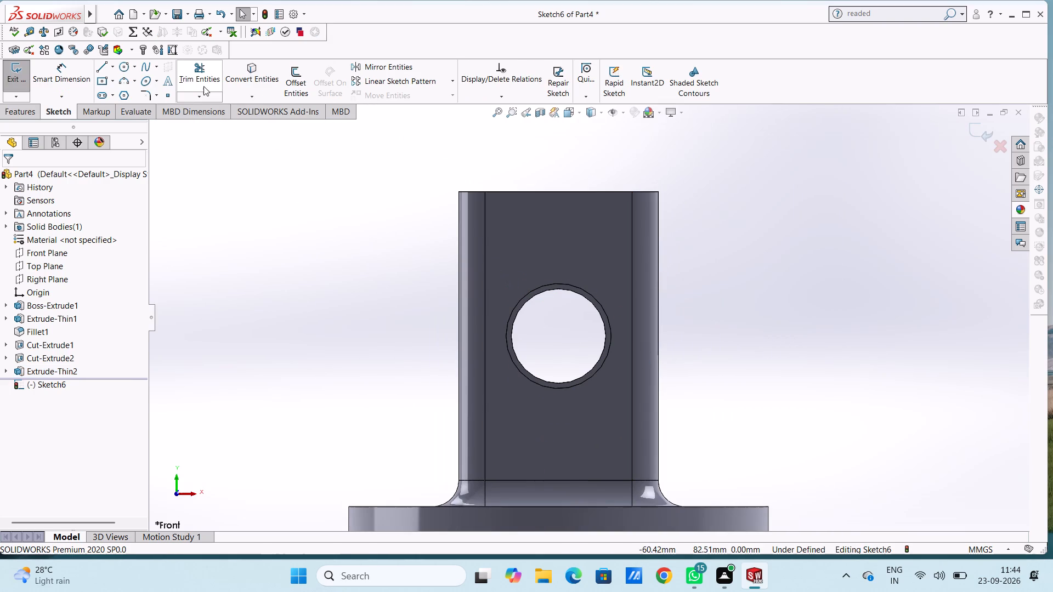
{"action": "left_click", "coordinate": [122, 64]}
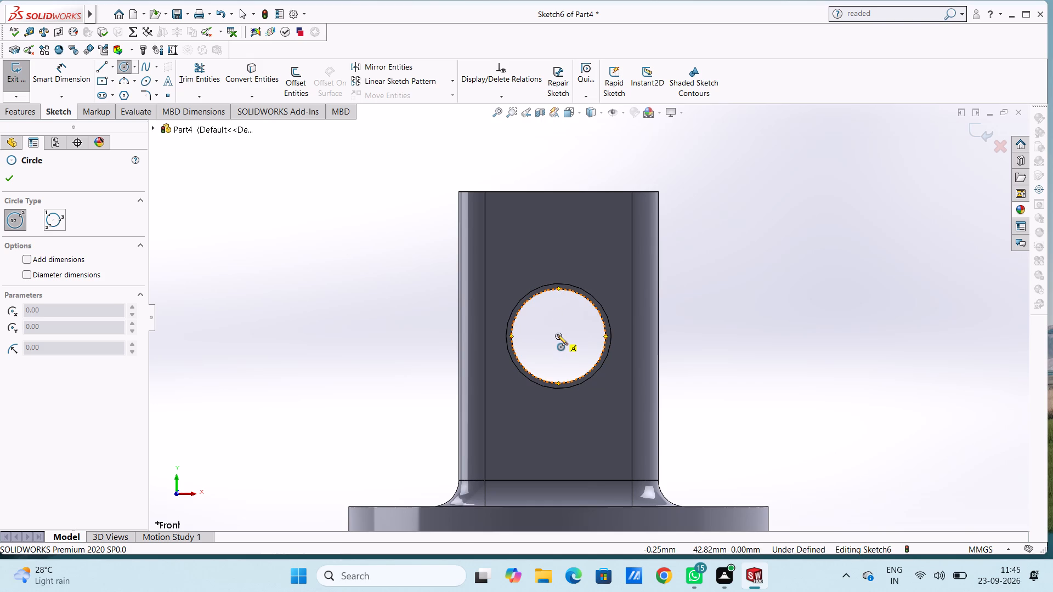
{"action": "left_click", "coordinate": [557, 334]}
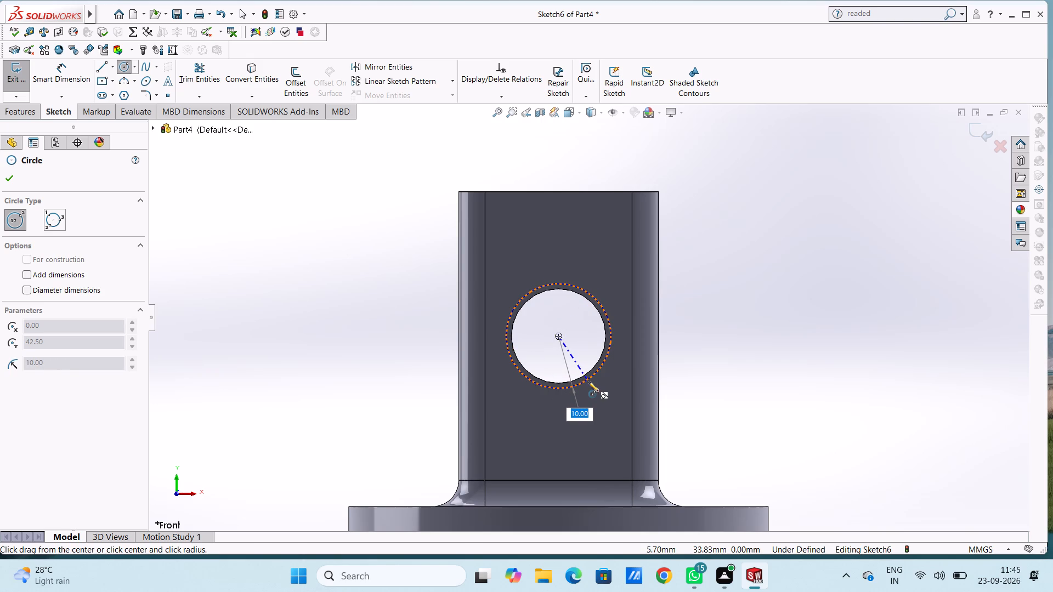
{"action": "left_click", "coordinate": [588, 382]}
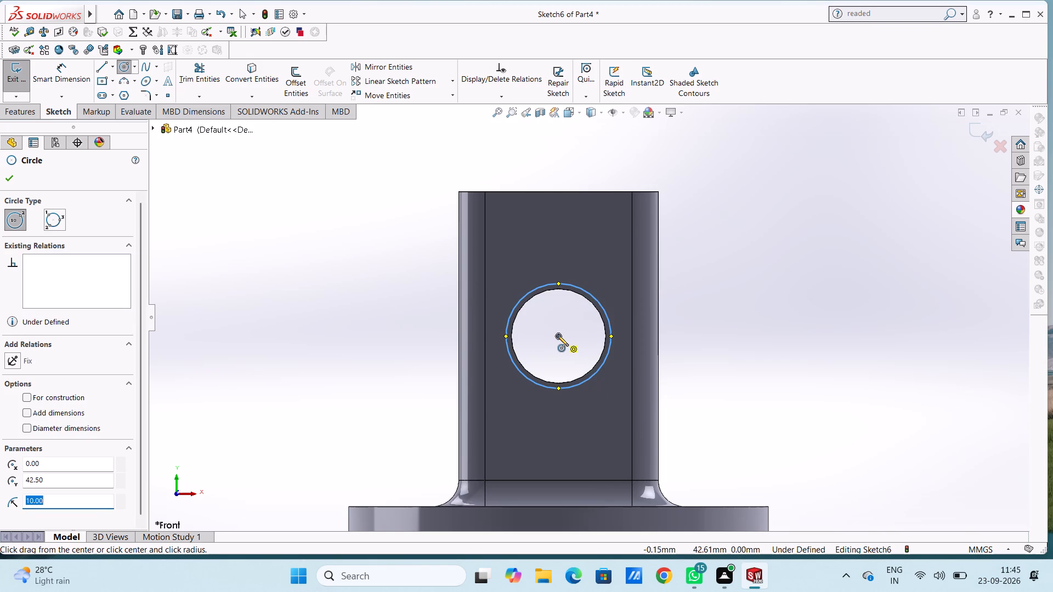
Draw a second concentric circle with a 14 mm radius around the collar.
{"action": "left_click", "coordinate": [558, 335]}
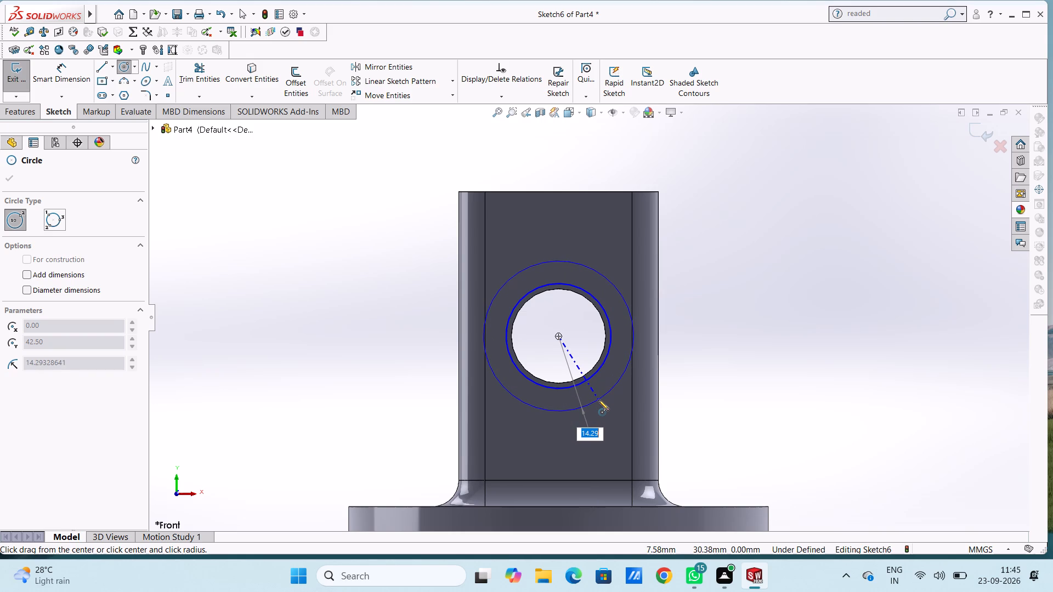
{"action": "type", "text": "14"}
{"action": "key", "text": "Return"}
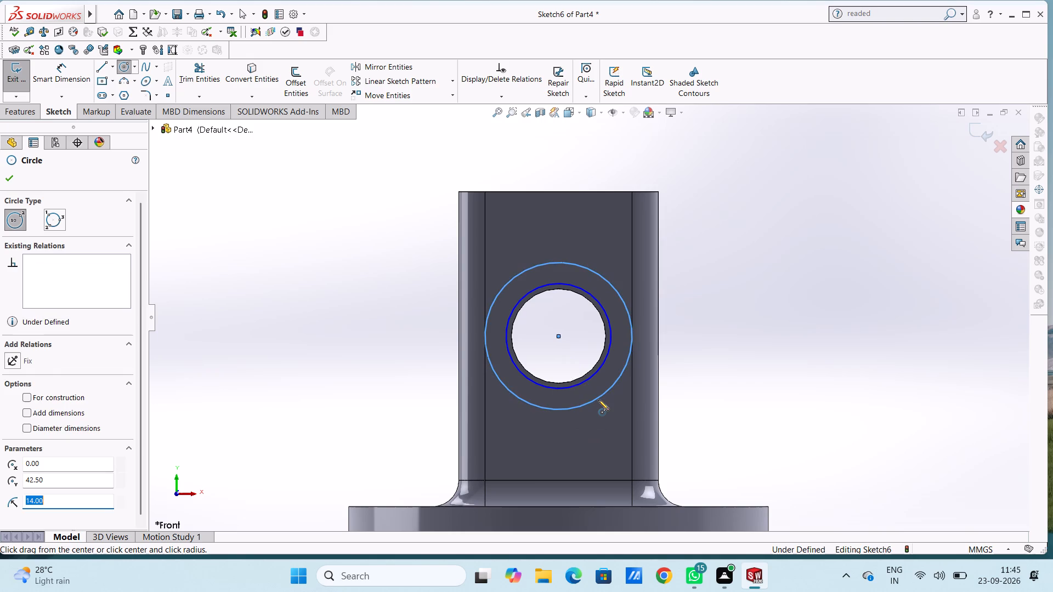
{"action": "key", "text": "Escape"}
{"action": "key", "text": "Escape"}
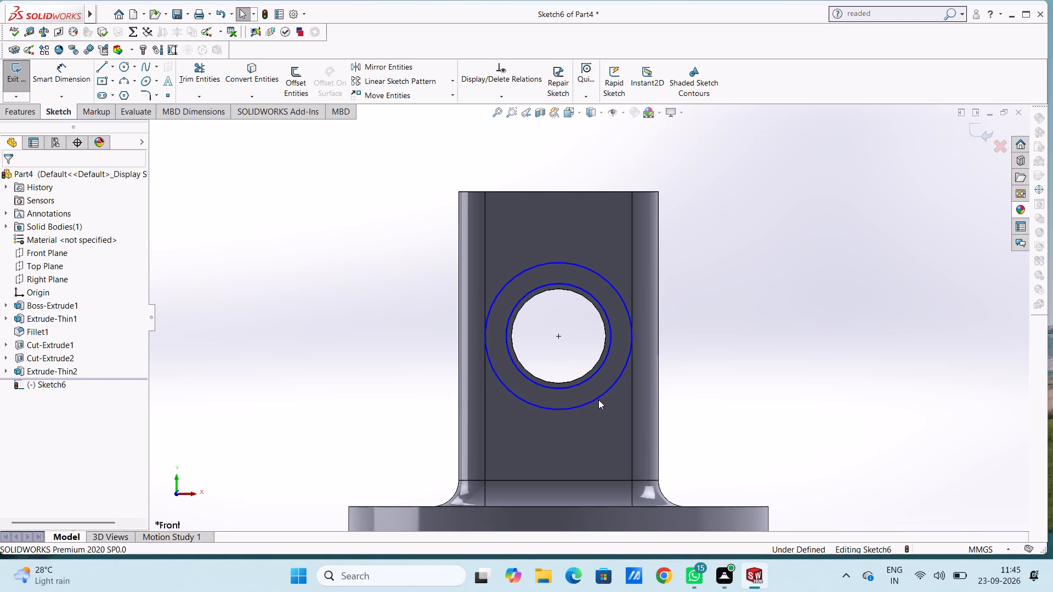
Dimension the inner sketch circle with an 18 mm diameter.
{"action": "middle_click_drag", "start_coordinate": [752, 317], "coordinate": [741, 325]}
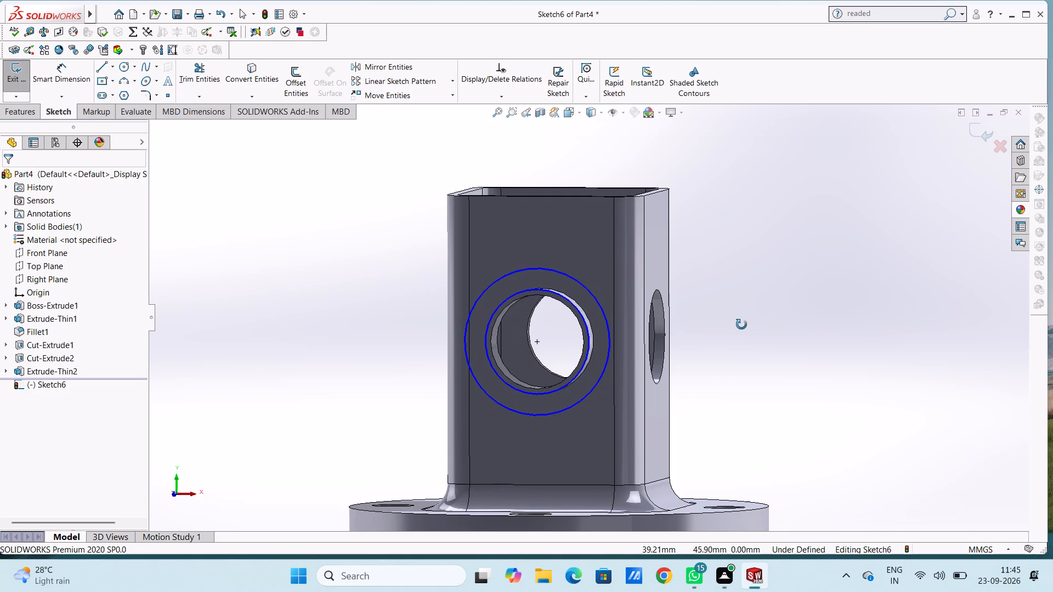
{"action": "middle_click_drag", "start_coordinate": [741, 325], "coordinate": [737, 332]}
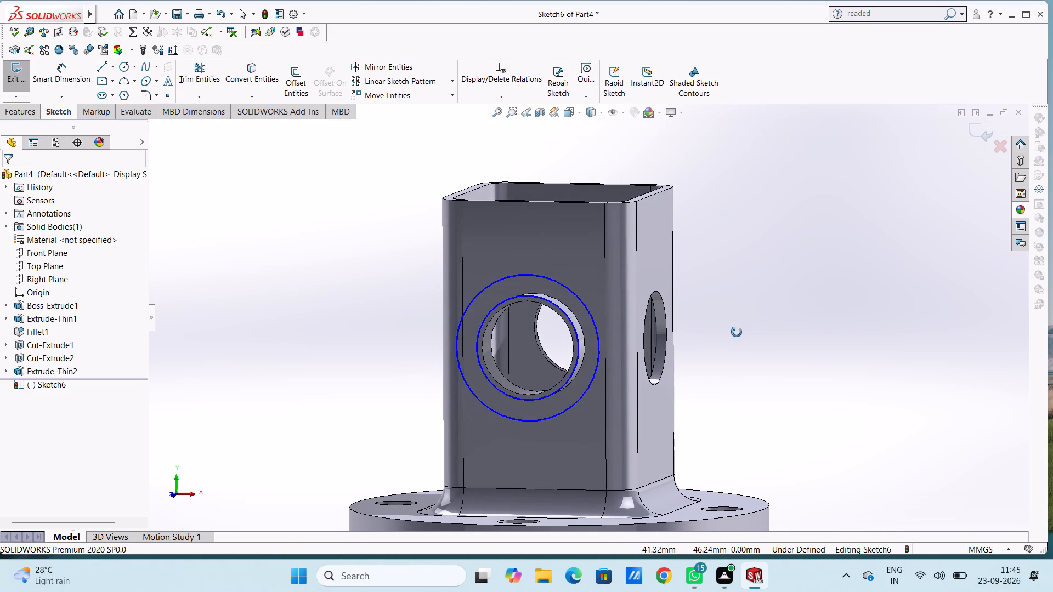
{"action": "middle_click_drag", "start_coordinate": [737, 332], "coordinate": [744, 338]}
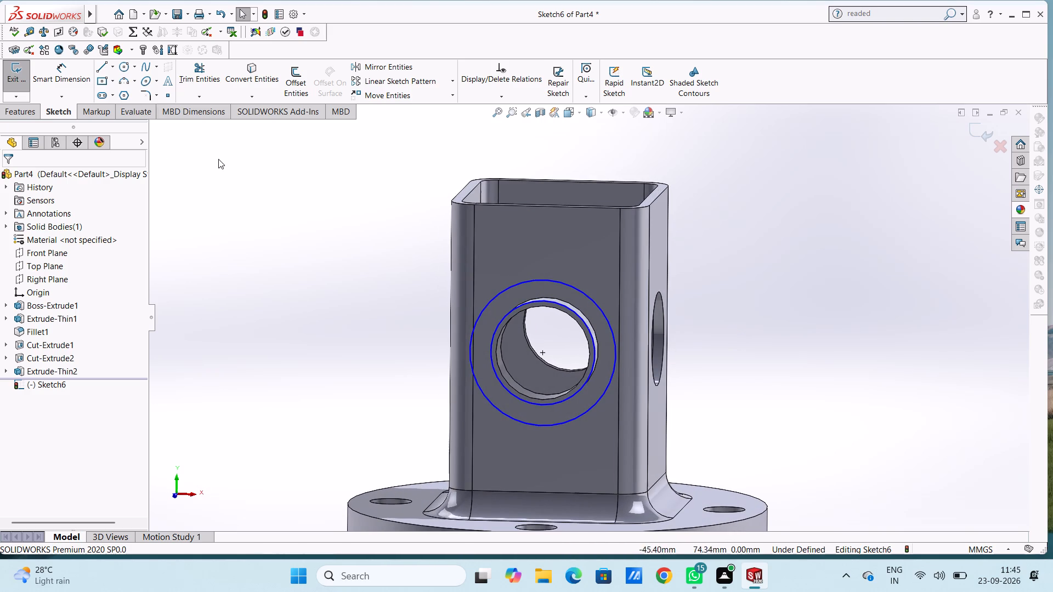
{"action": "left_click", "coordinate": [45, 77]}
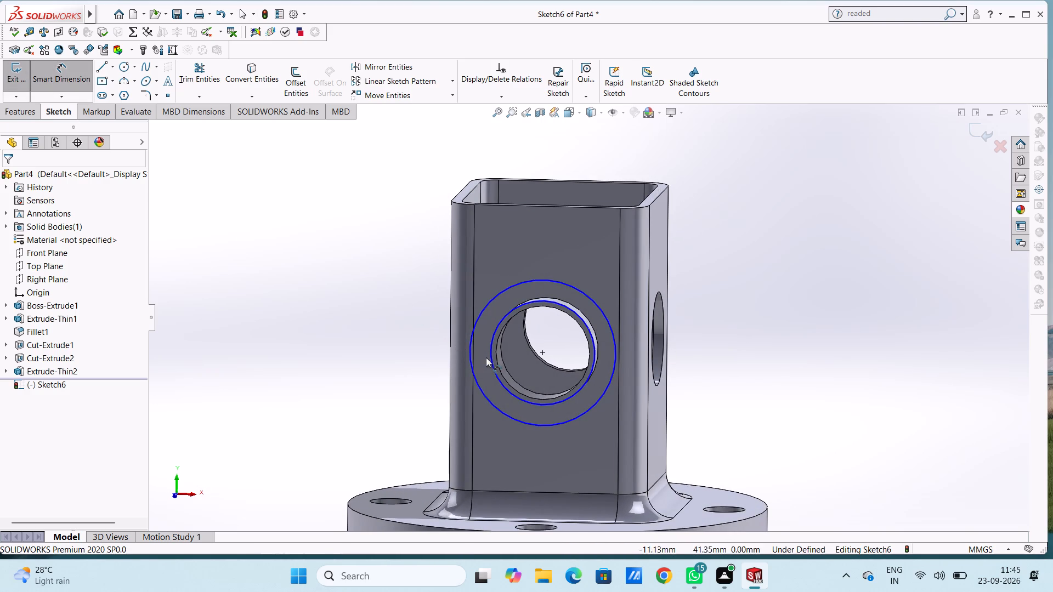
{"action": "left_click", "coordinate": [491, 362]}
{"action": "left_click", "coordinate": [353, 227]}
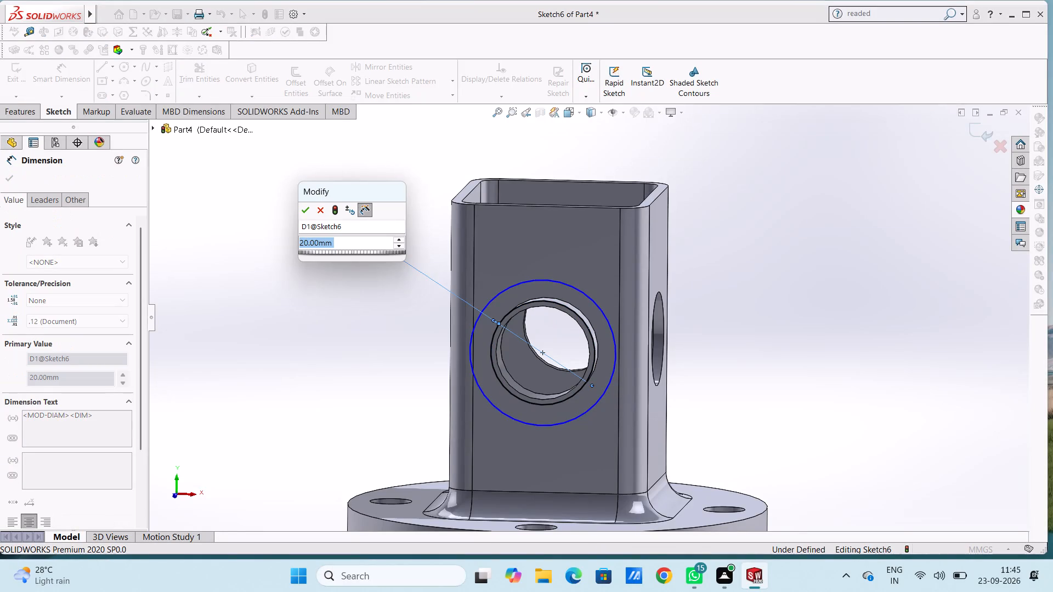
{"action": "type", "text": "18"}
{"action": "key", "text": "Return"}
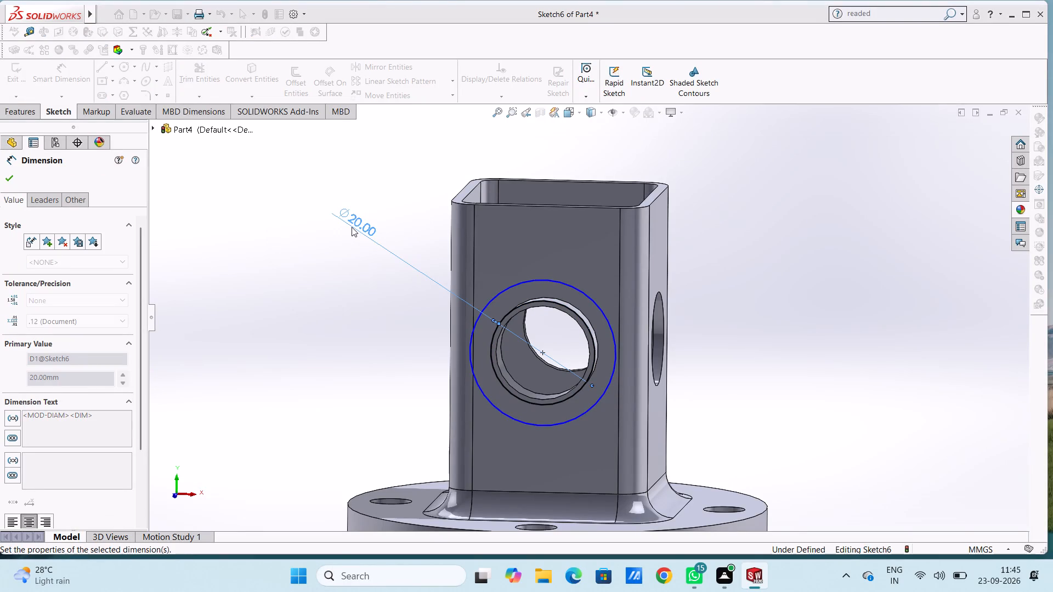
{"action": "left_click", "coordinate": [355, 308]}
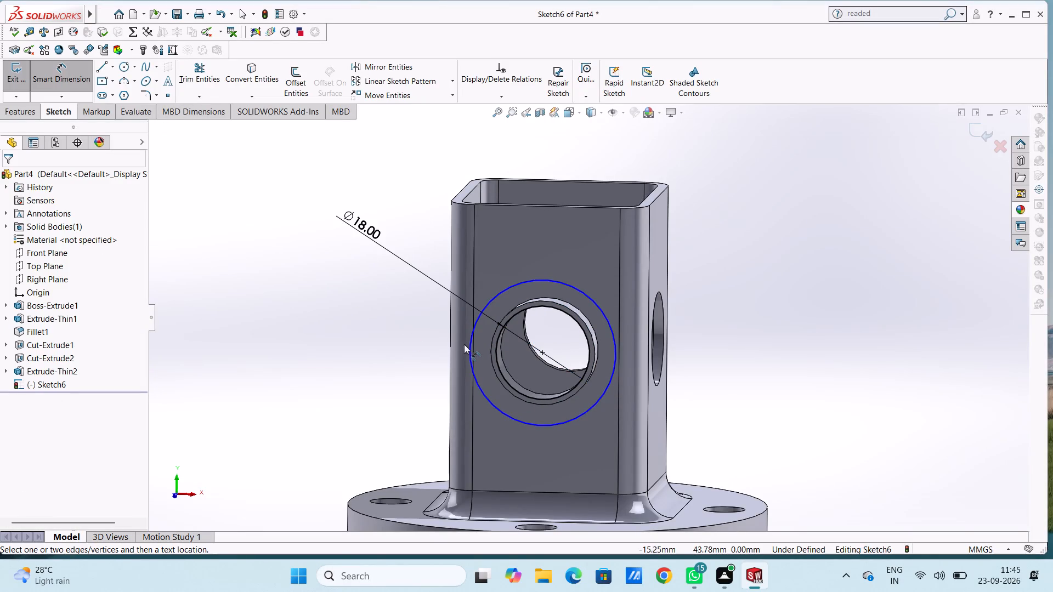
Dimension the outer sketch circle with a 28 mm diameter.
{"action": "left_click", "coordinate": [468, 348]}
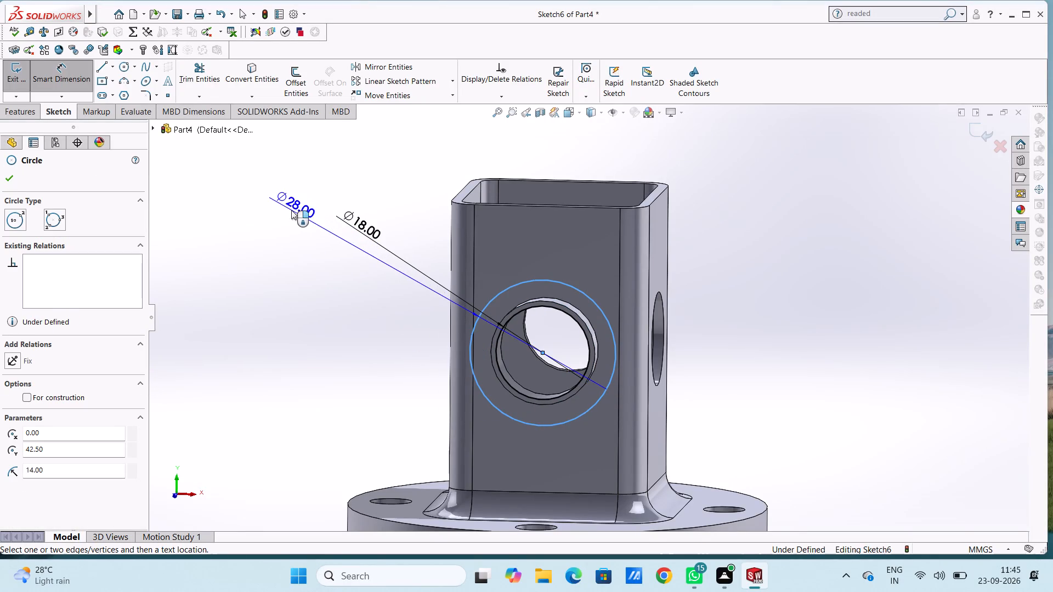
{"action": "left_click", "coordinate": [292, 215]}
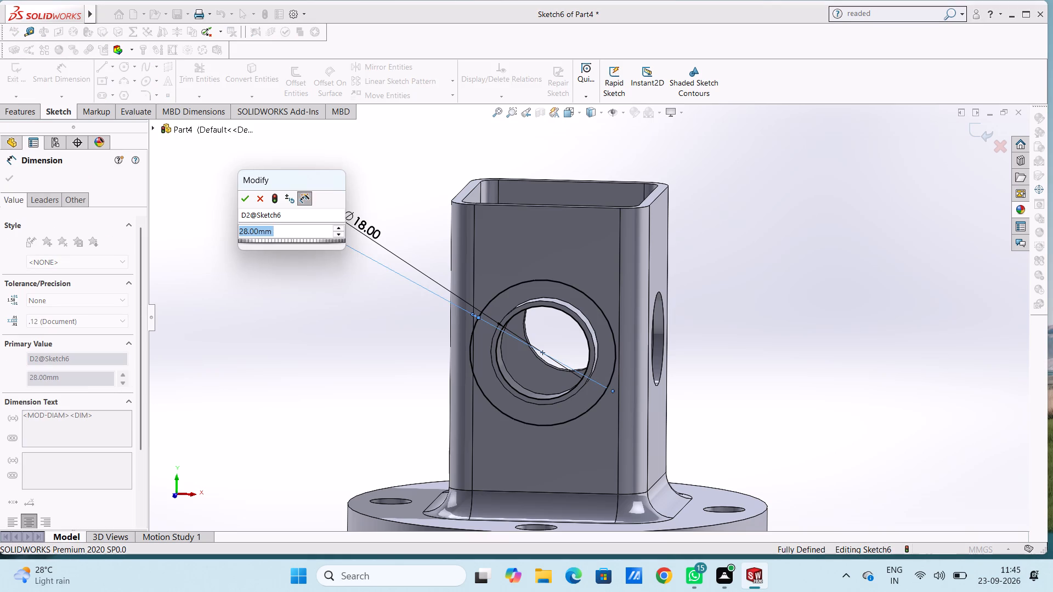
{"action": "key", "text": "Return"}
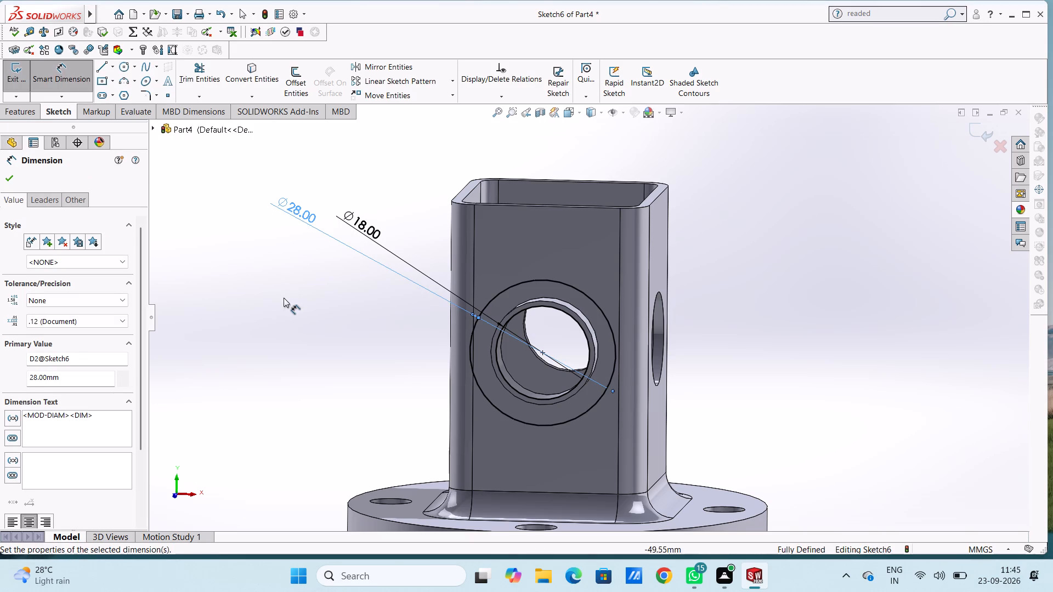
{"action": "left_click", "coordinate": [284, 298]}
{"action": "left_click", "coordinate": [43, 76]}
Draw a concentric circle with a 12.5 mm radius between the inner and outer sketch circles.
{"action": "left_click", "coordinate": [128, 70]}
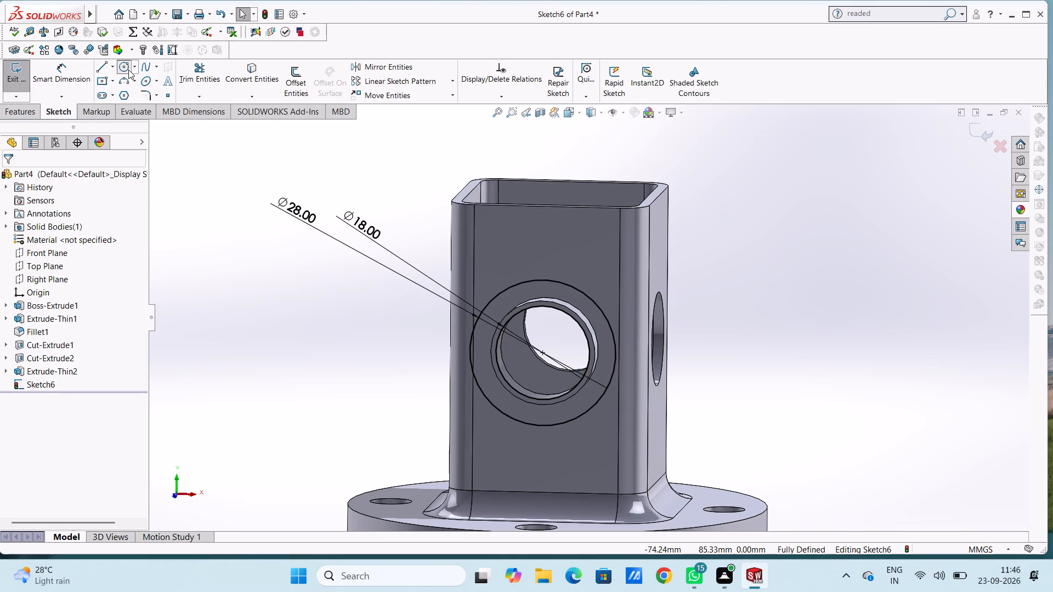
{"action": "key", "text": "ctrl+1"}
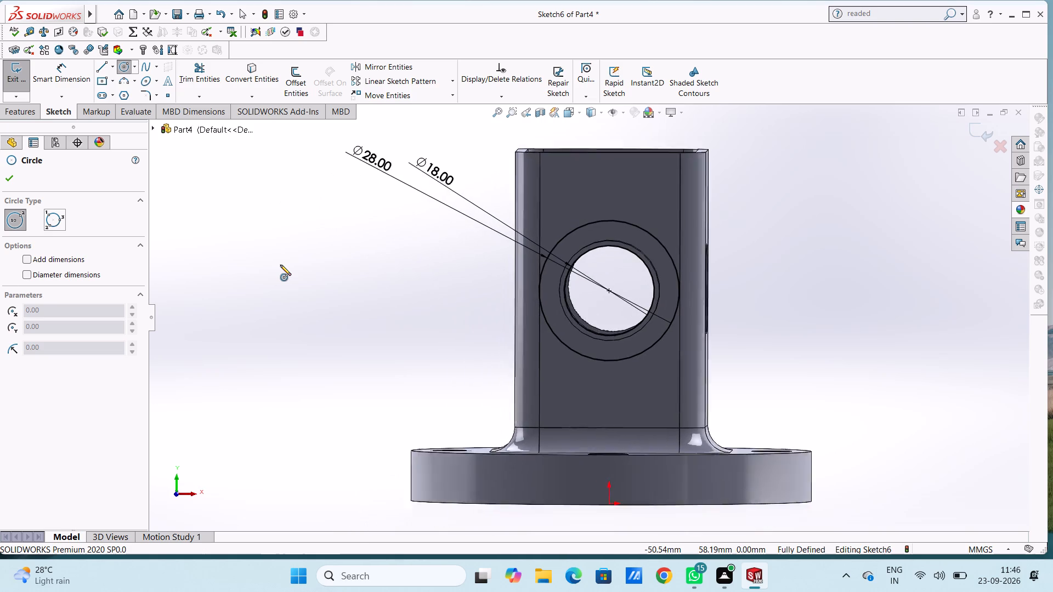
{"action": "scroll", "coordinate": [400, 305], "scroll_direction": "down", "scroll_amount": 1}
{"action": "scroll", "coordinate": [722, 237], "scroll_direction": "down", "scroll_amount": 1}
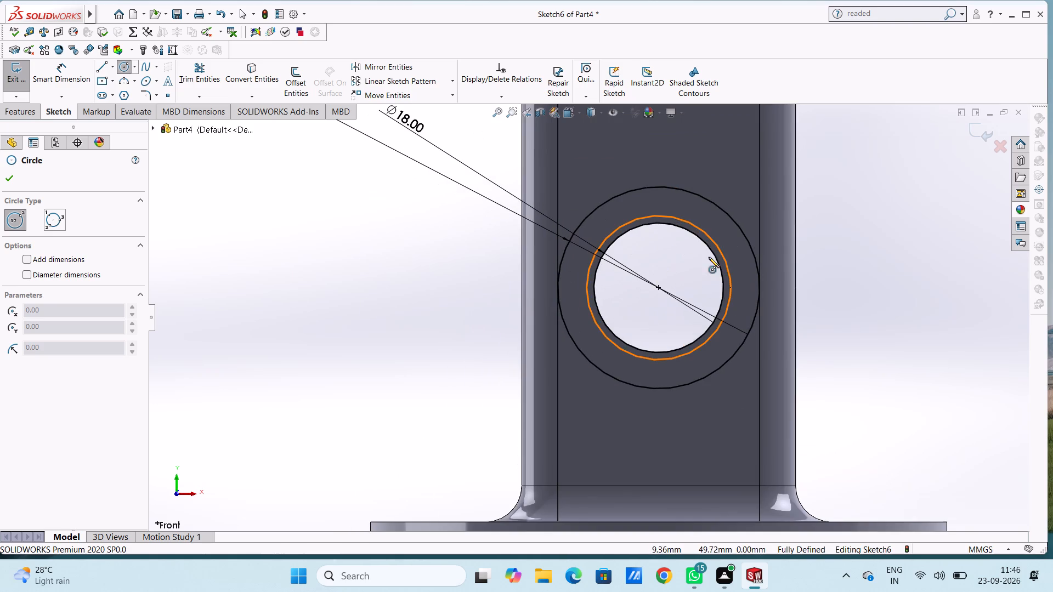
{"action": "left_click", "coordinate": [657, 288]}
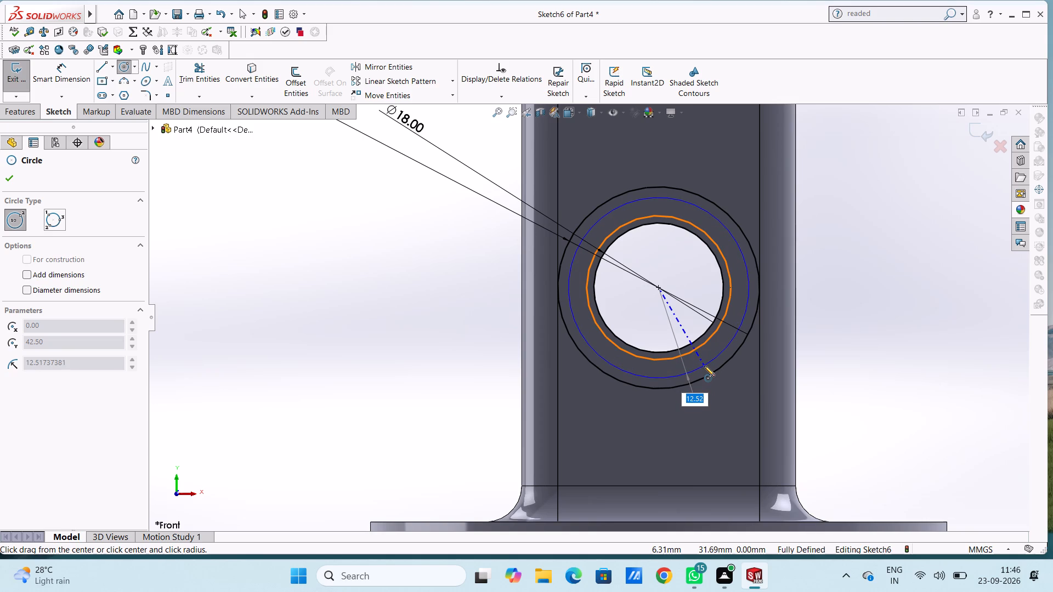
{"action": "type", "text": "12.5"}
{"action": "key", "text": "Return"}
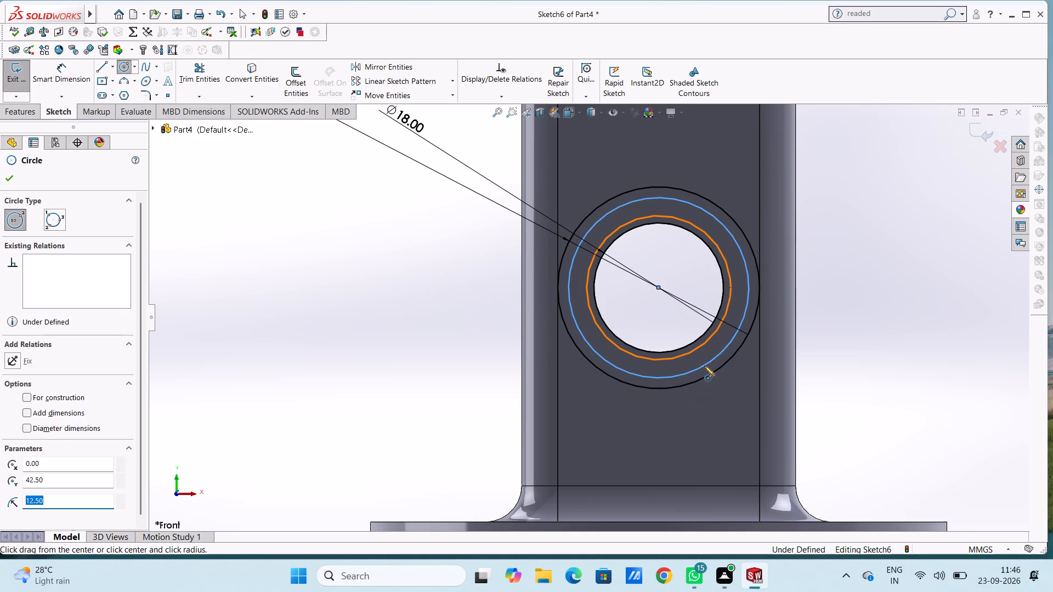
{"action": "scroll", "coordinate": [704, 366], "scroll_direction": "up", "scroll_amount": 2}
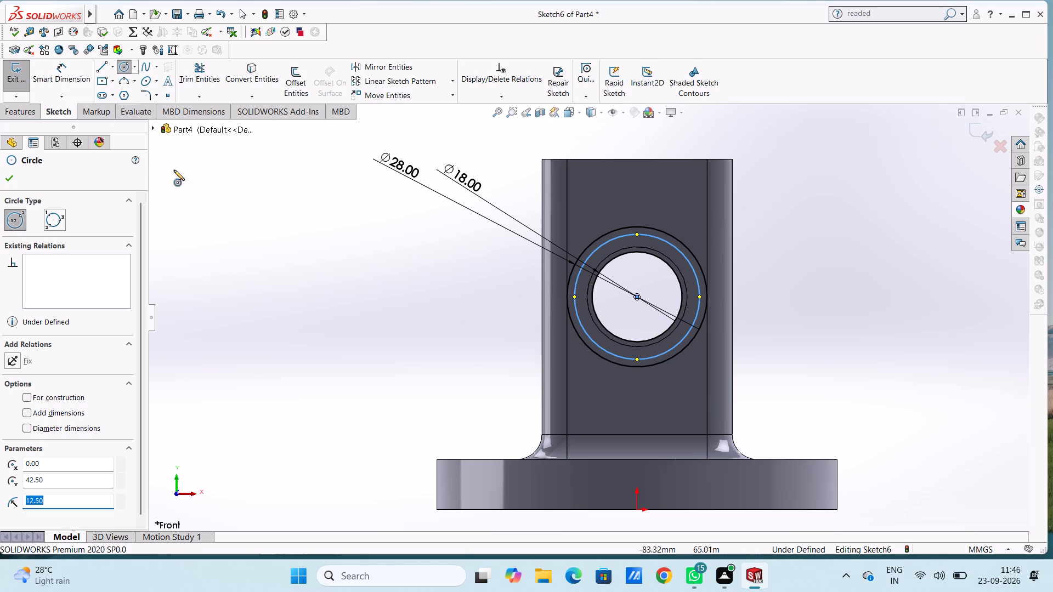
{"action": "left_click", "coordinate": [119, 66]}
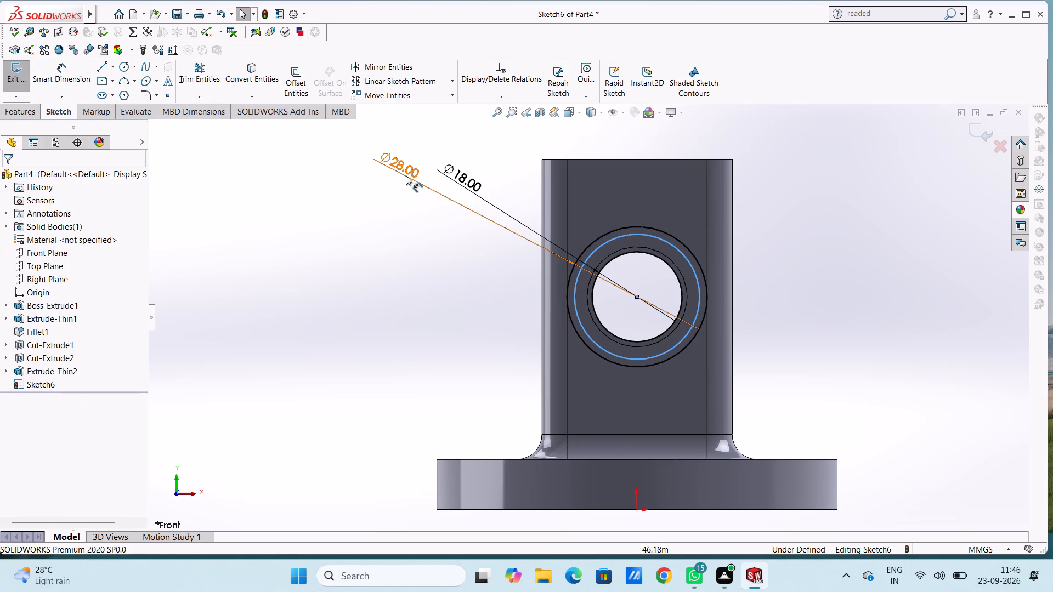
Set the outer sketch circle's diameter to 30 mm.
{"action": "double_click", "coordinate": [408, 172]}
{"action": "type", "text": "30"}
{"action": "key", "text": "Return"}
{"action": "left_click", "coordinate": [398, 251]}
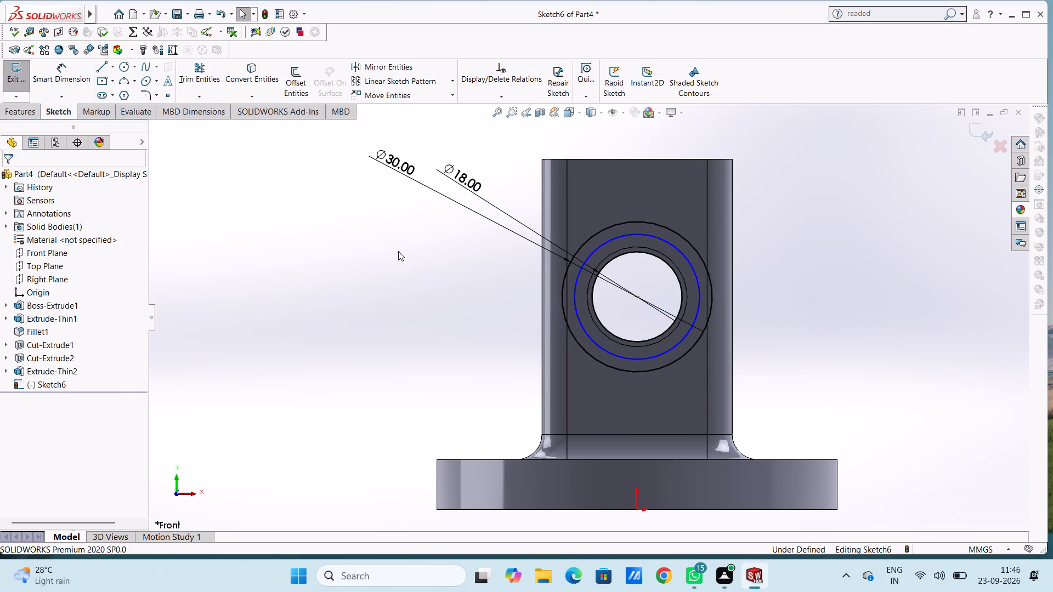
Draw a small 1.5 mm radius circle centred on the top quadrant point of the 12.5 mm radius circle.
{"action": "scroll", "coordinate": [684, 236], "scroll_direction": "down", "scroll_amount": 3}
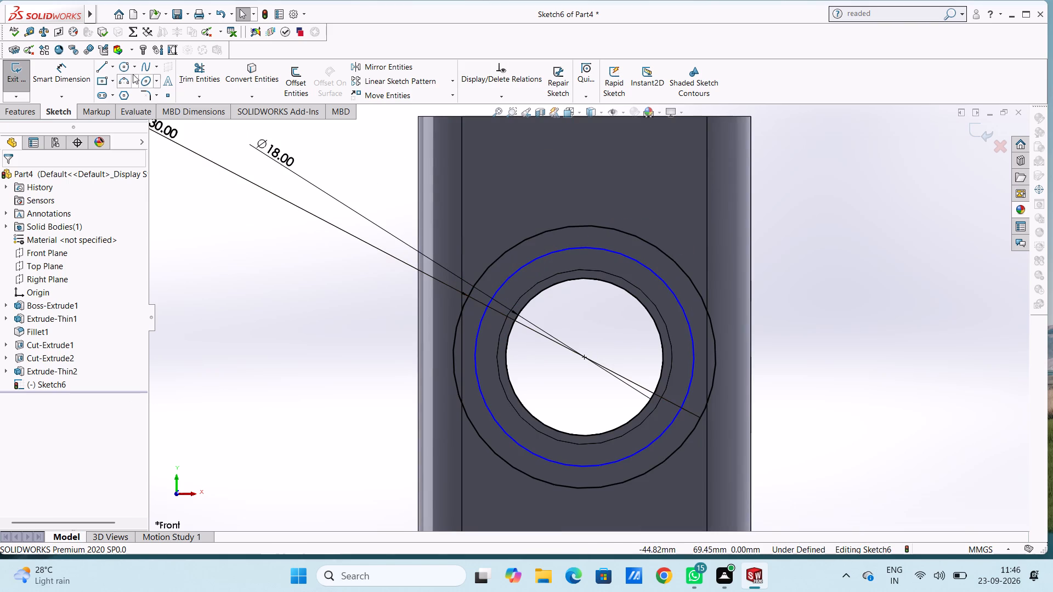
{"action": "left_click", "coordinate": [124, 68]}
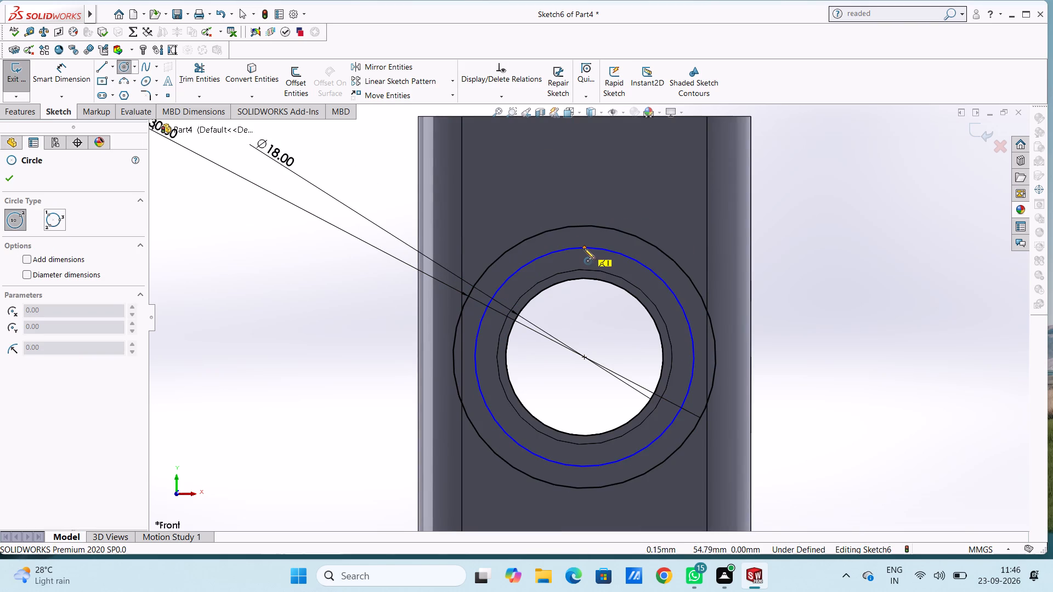
{"action": "left_click", "coordinate": [583, 247]}
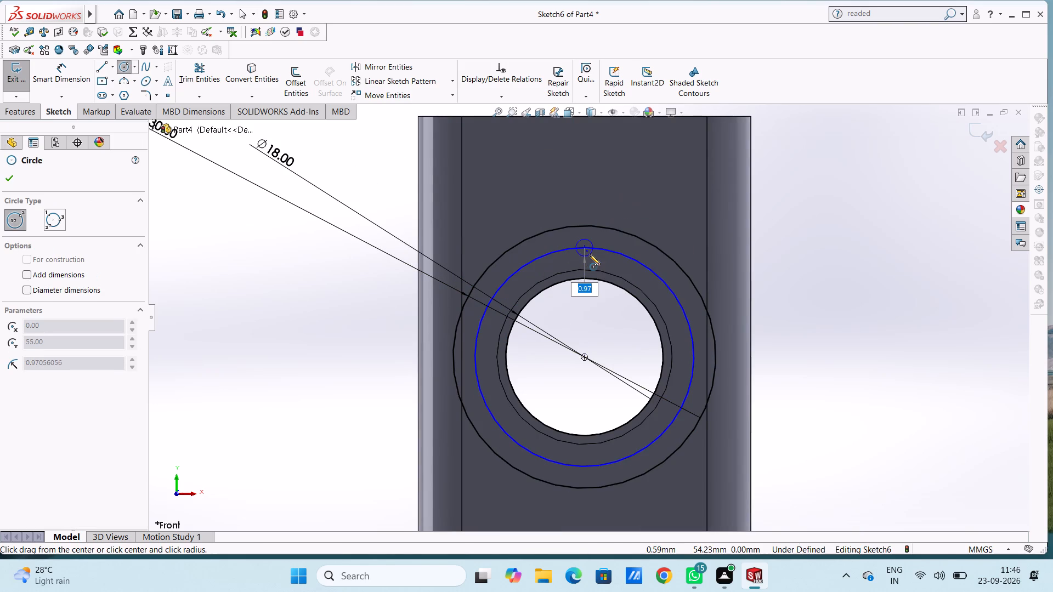
{"action": "type", "text": "1.5"}
{"action": "key", "text": "Return"}
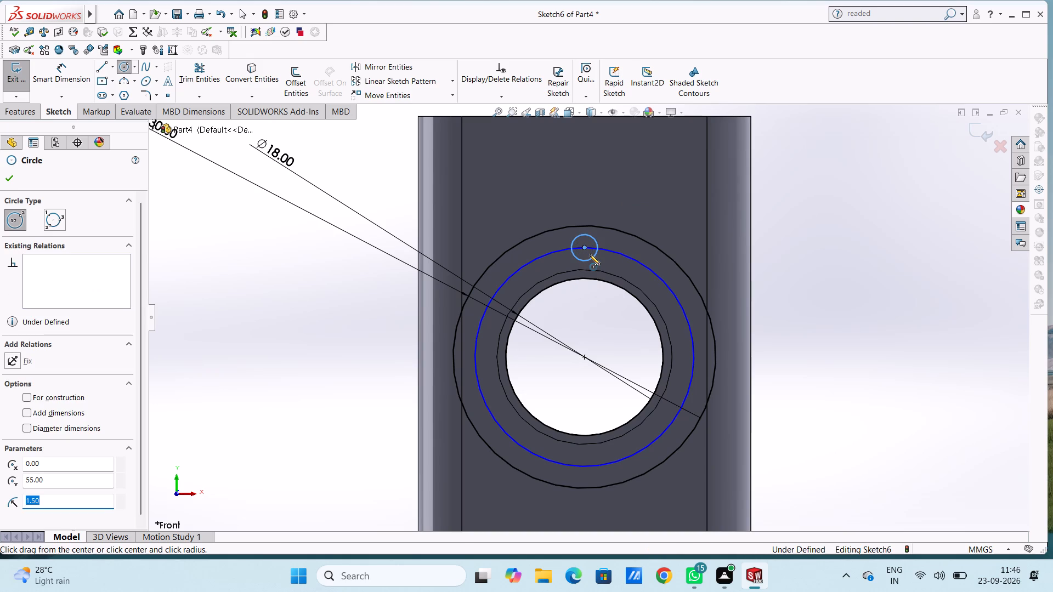
Dimension the small circle with a 3 mm diameter.
{"action": "left_click", "coordinate": [66, 88]}
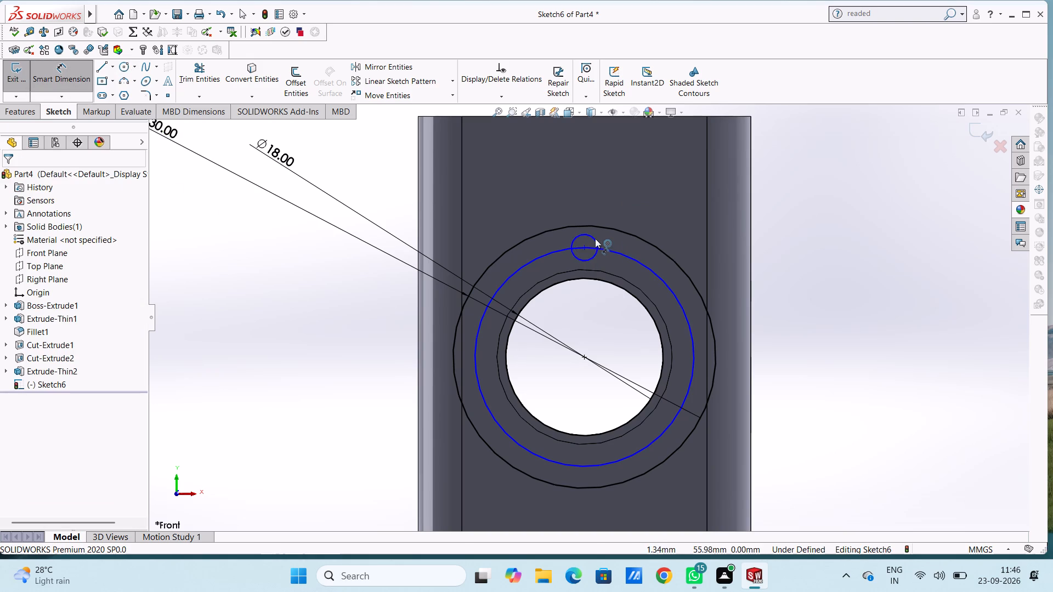
{"action": "left_click", "coordinate": [595, 237]}
{"action": "left_click", "coordinate": [922, 200]}
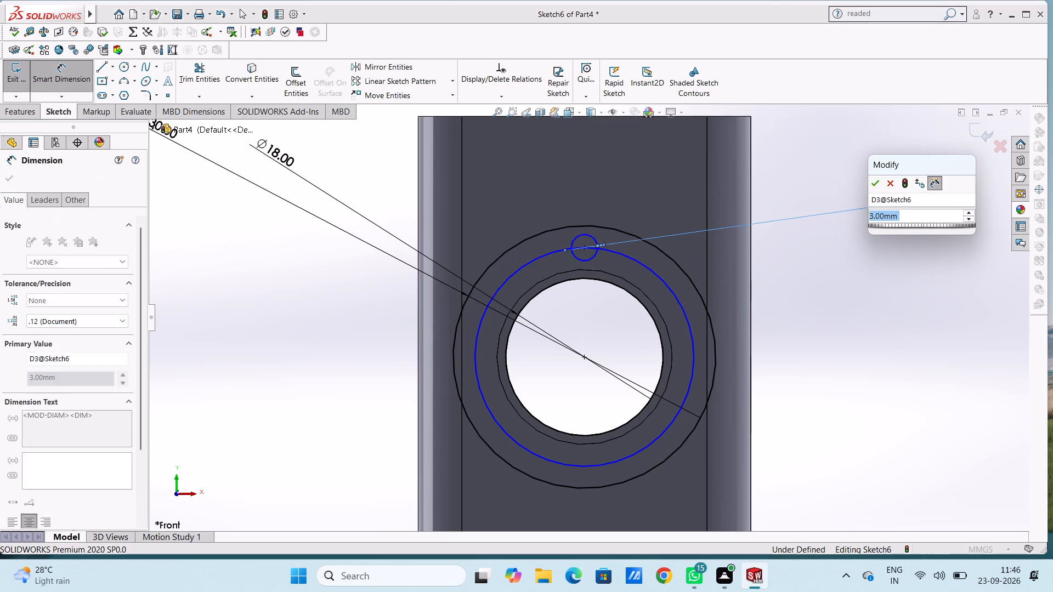
{"action": "left_click", "coordinate": [874, 181]}
{"action": "left_click", "coordinate": [874, 181]}
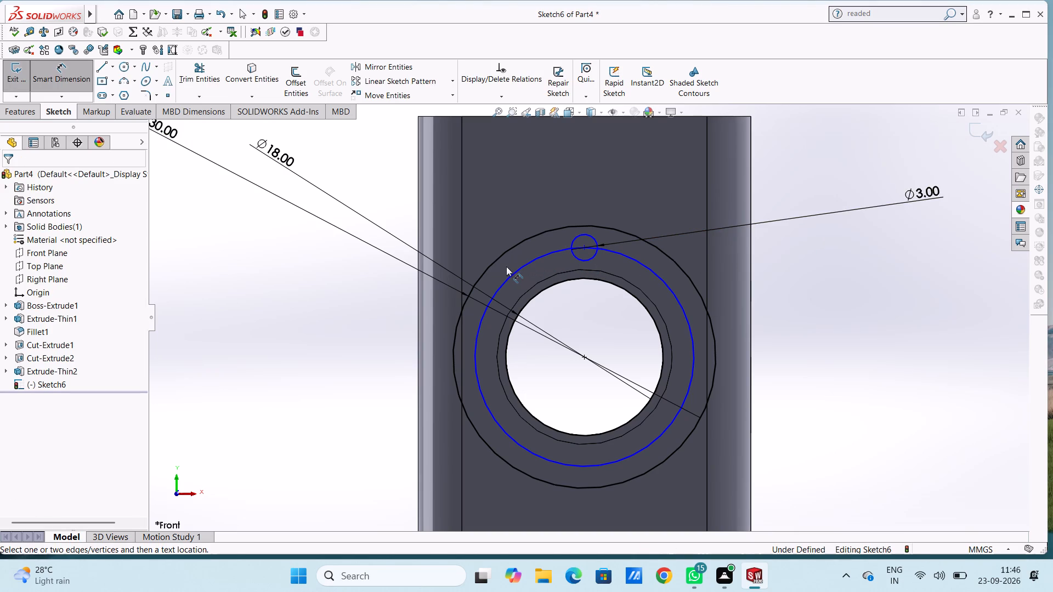
{"action": "left_click", "coordinate": [43, 84]}
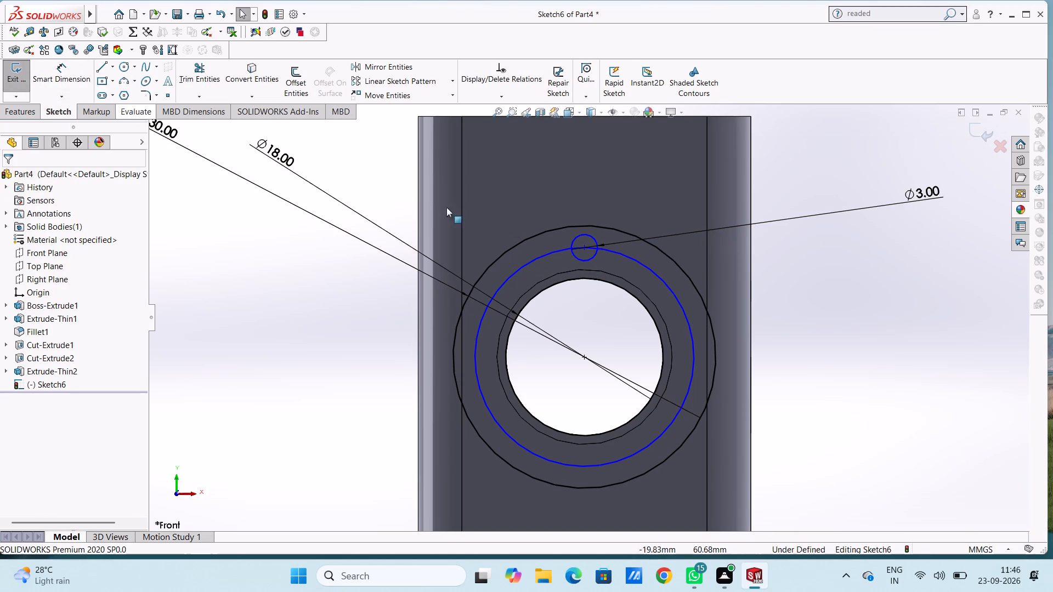
Circular-pattern the 3 mm circle into 8 equally spaced instances over 360° around the centre of the concentric circles.
{"action": "left_click", "coordinate": [575, 238]}
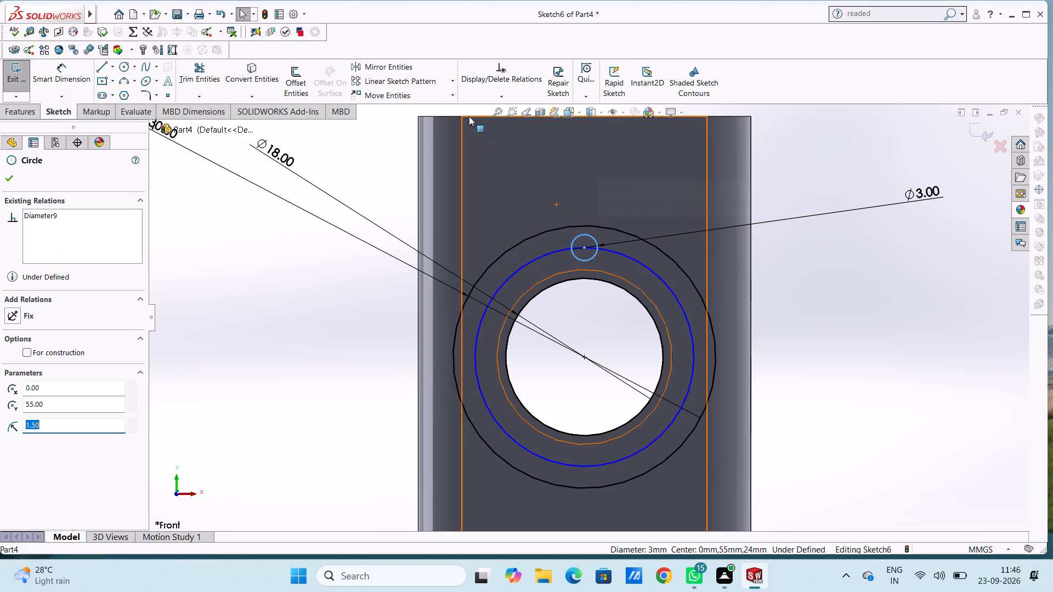
{"action": "left_click", "coordinate": [450, 83]}
{"action": "left_click", "coordinate": [454, 113]}
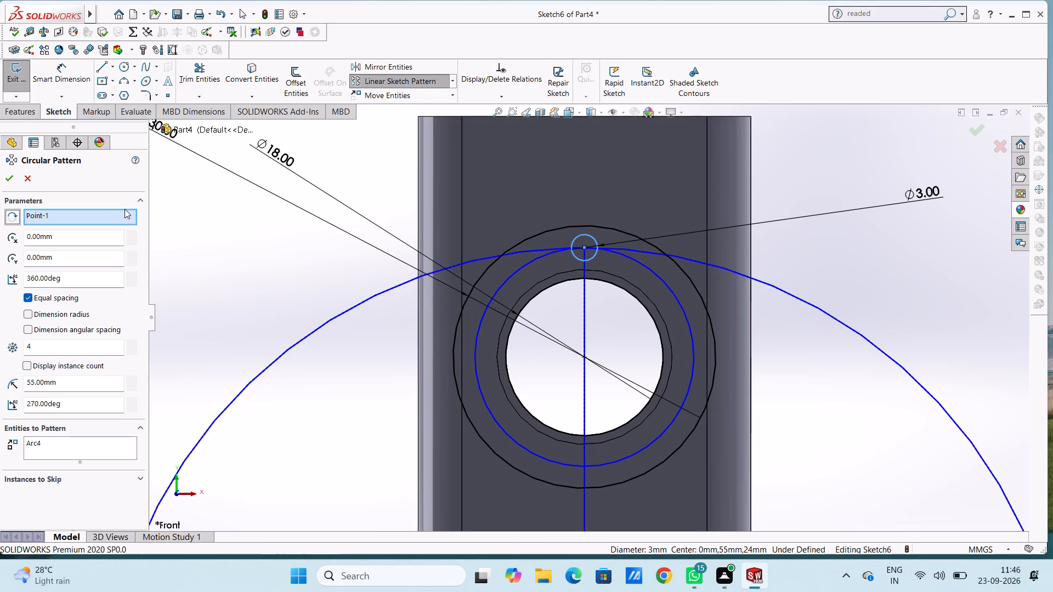
{"action": "right_click", "coordinate": [124, 212]}
{"action": "left_click", "coordinate": [151, 235]}
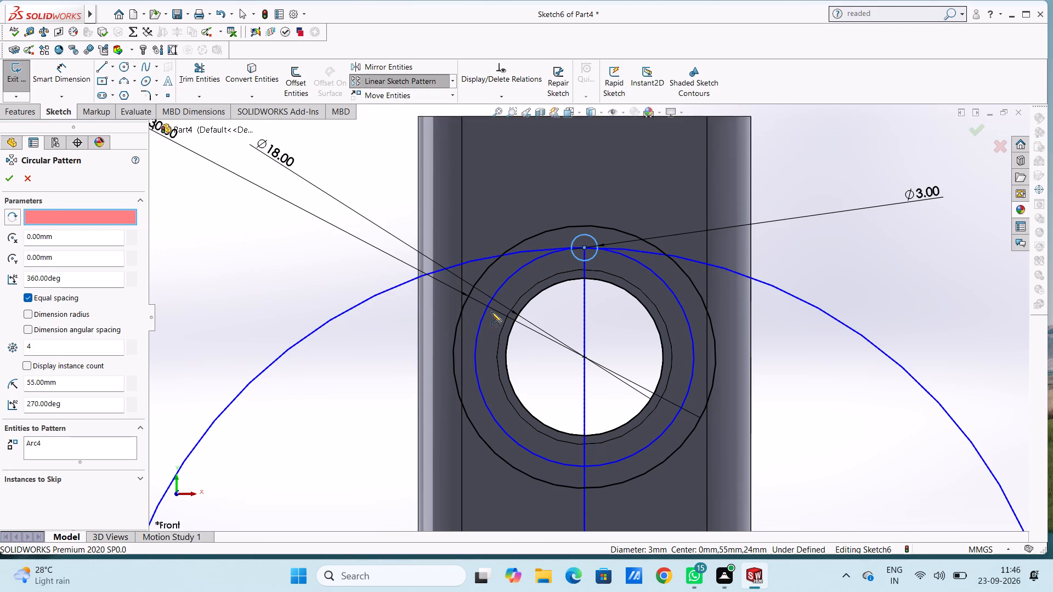
{"action": "left_click", "coordinate": [586, 357]}
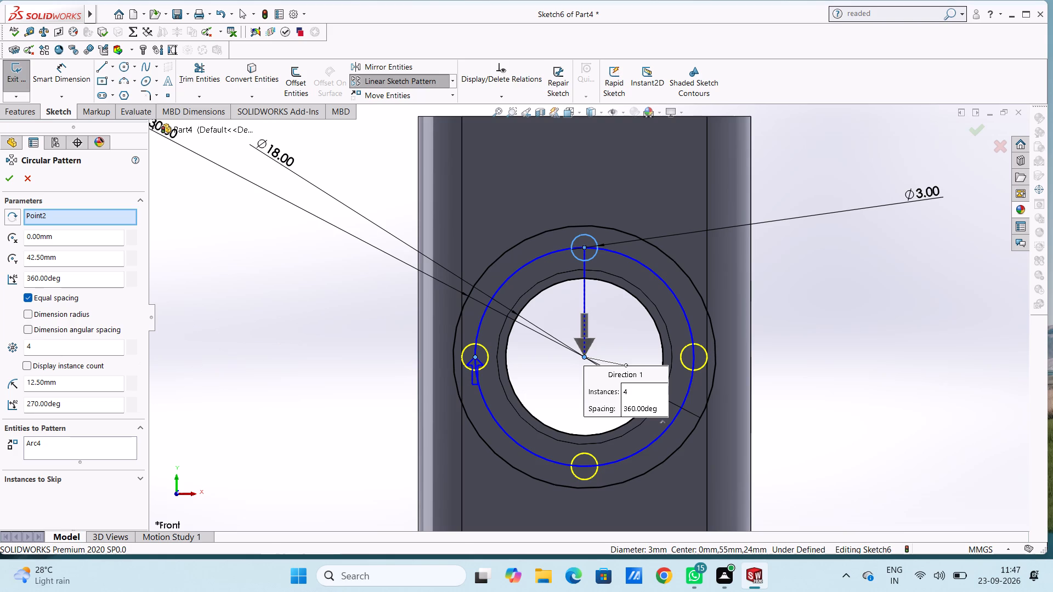
{"action": "double_click", "coordinate": [42, 345]}
{"action": "key", "text": "8"}
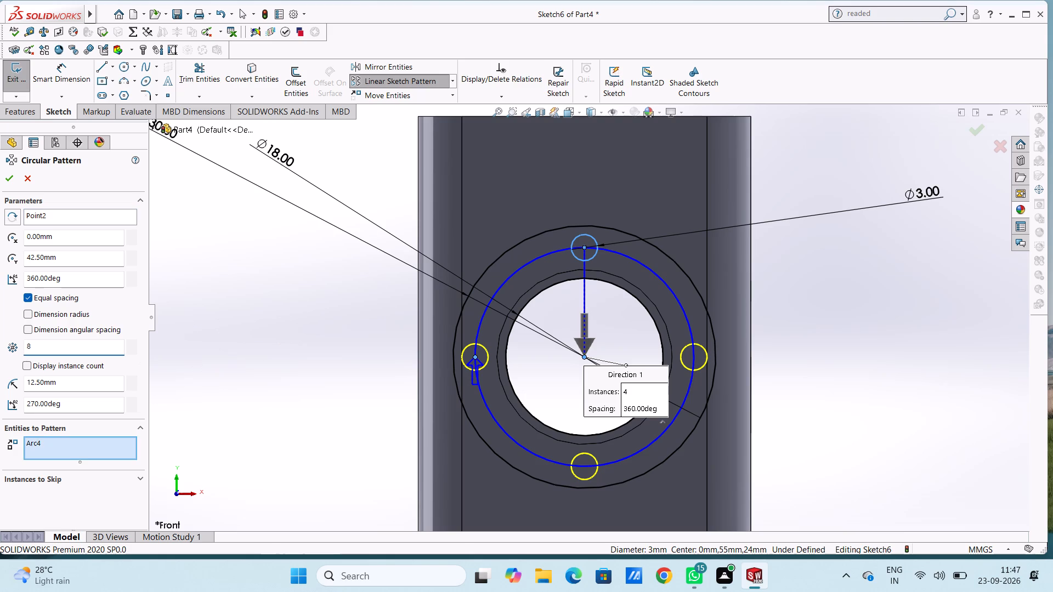
{"action": "key", "text": "Return"}
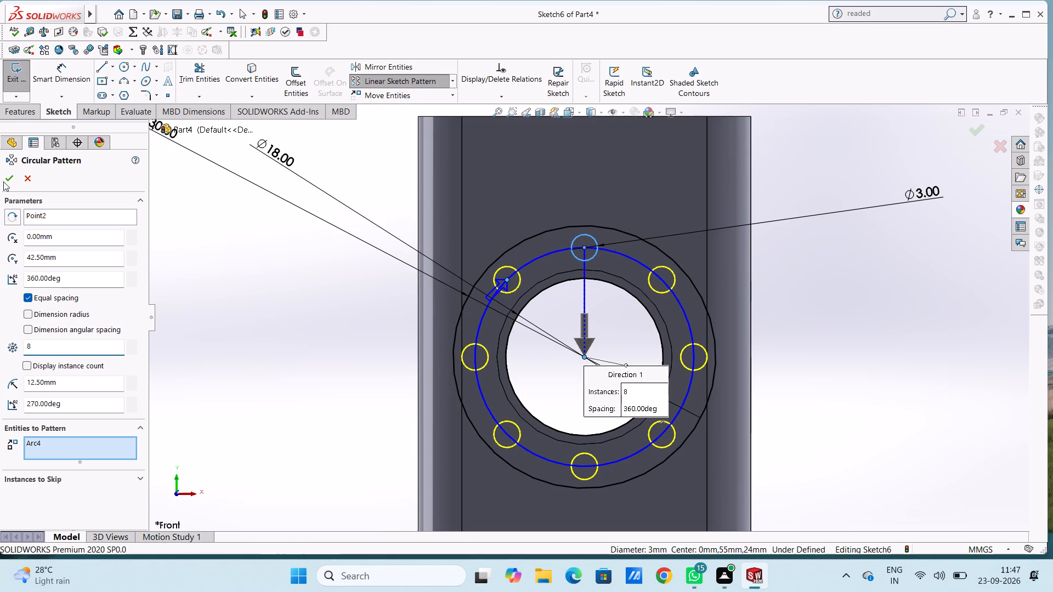
{"action": "left_click", "coordinate": [10, 178]}
{"action": "left_click", "coordinate": [343, 337]}
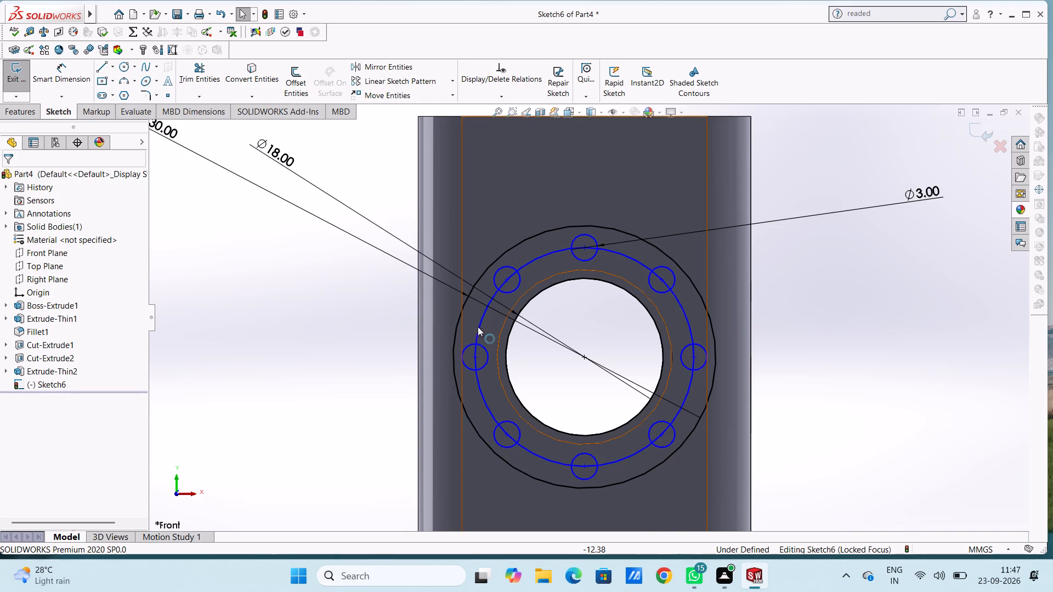
Delete the 12.5 mm radius circle that runs through the small hole centres.
{"action": "left_click", "coordinate": [478, 327]}
{"action": "key", "text": "Delete"}
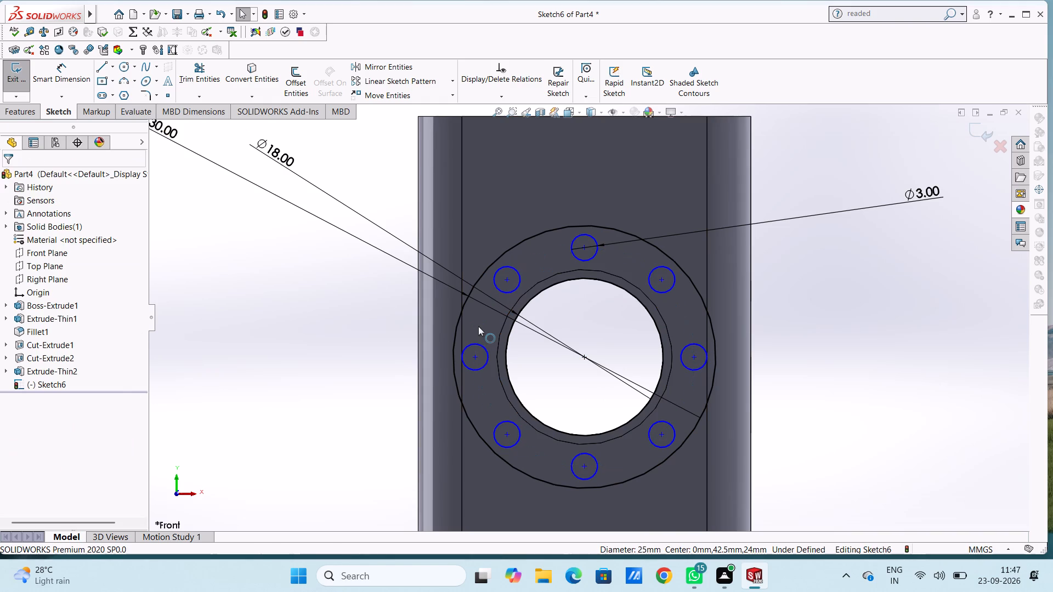
Extrude the flange sketch with its eight small holes 3 mm outward from the end of the collar.
{"action": "scroll", "coordinate": [478, 326], "scroll_direction": "up", "scroll_amount": 3}
{"action": "middle_click_drag", "start_coordinate": [463, 311], "coordinate": [444, 315]}
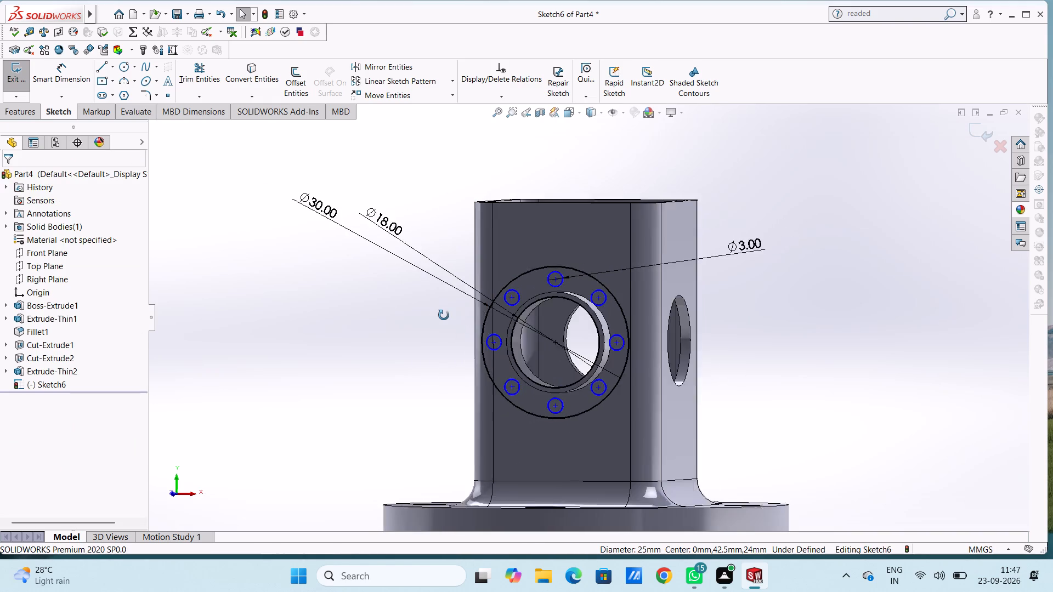
{"action": "middle_click_drag", "start_coordinate": [444, 315], "coordinate": [433, 324]}
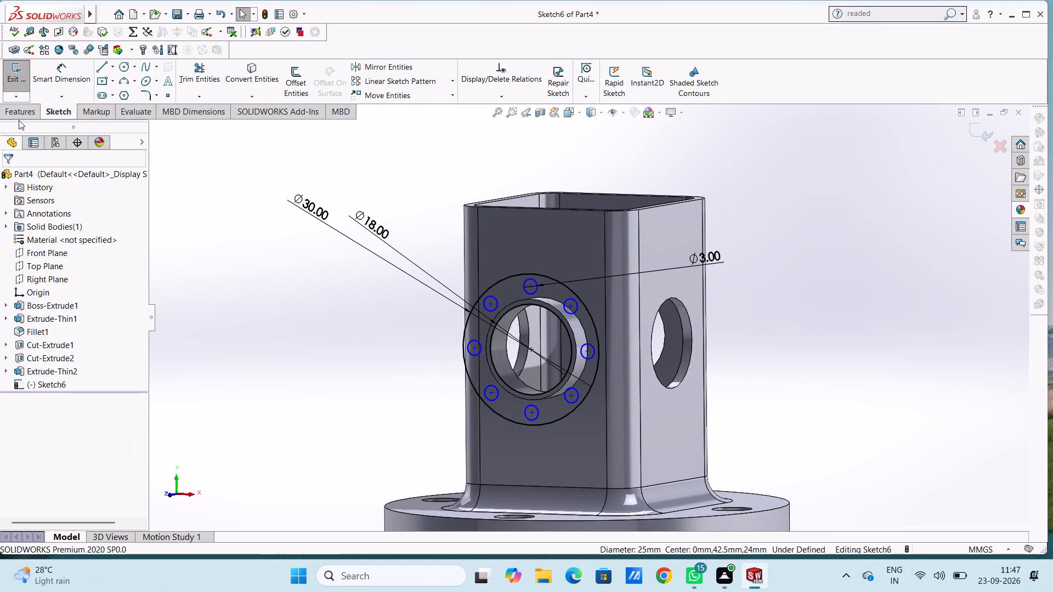
{"action": "left_click", "coordinate": [13, 116]}
{"action": "left_click", "coordinate": [13, 81]}
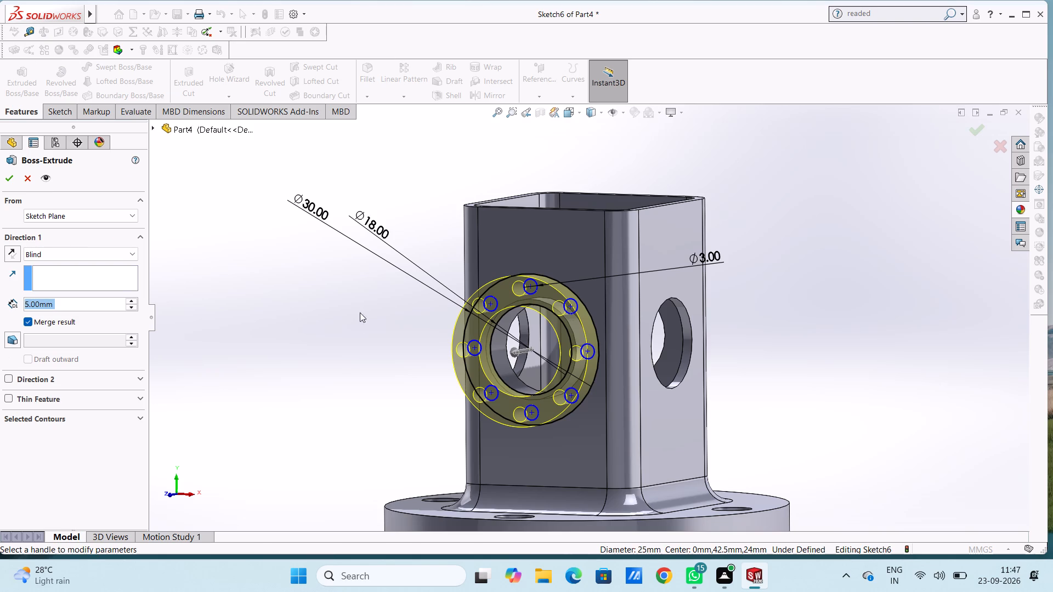
{"action": "middle_click_drag", "start_coordinate": [367, 309], "coordinate": [328, 408]}
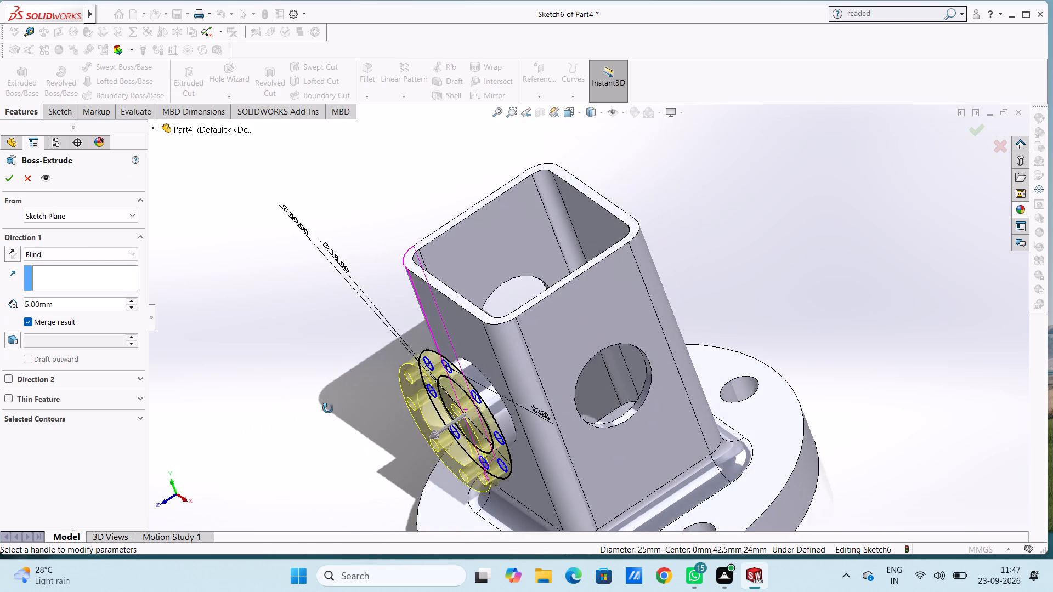
{"action": "middle_click_drag", "start_coordinate": [328, 408], "coordinate": [321, 409]}
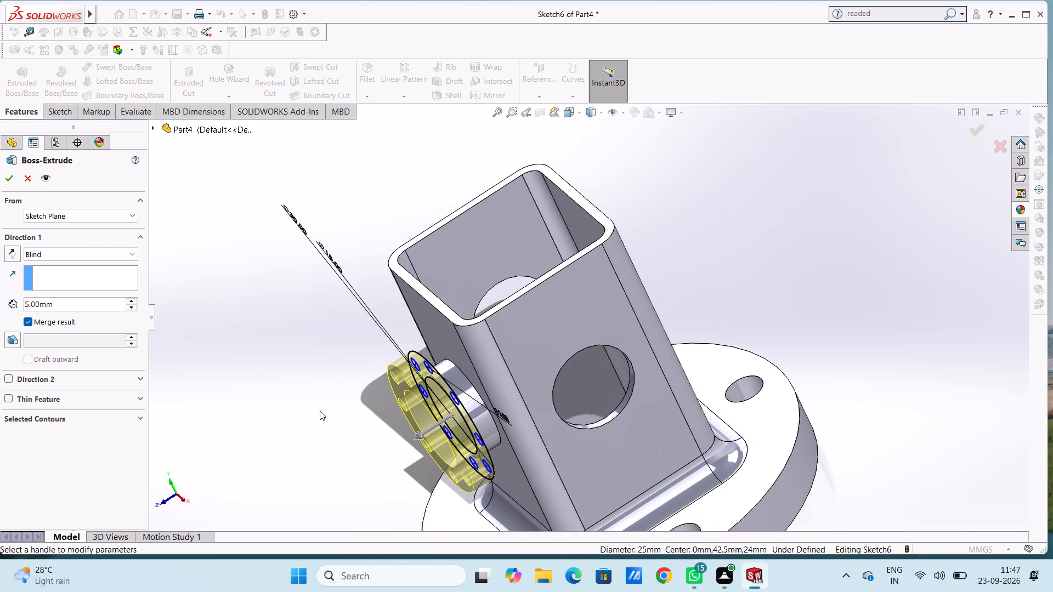
{"action": "double_click", "coordinate": [98, 300]}
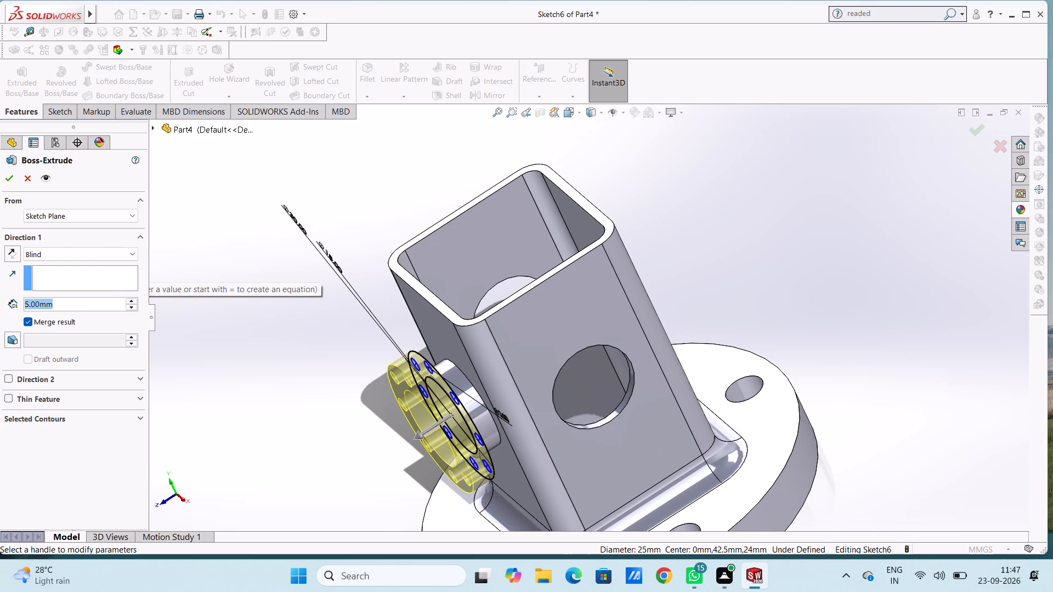
{"action": "key", "text": "3"}
{"action": "key", "text": "Return"}
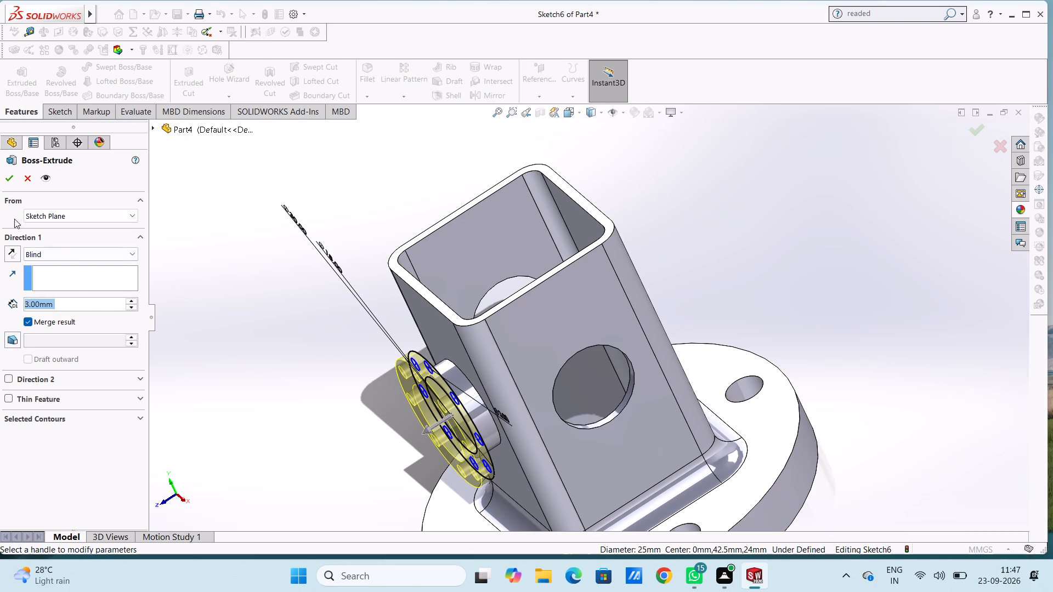
{"action": "left_click", "coordinate": [12, 177]}
{"action": "left_click", "coordinate": [246, 272]}
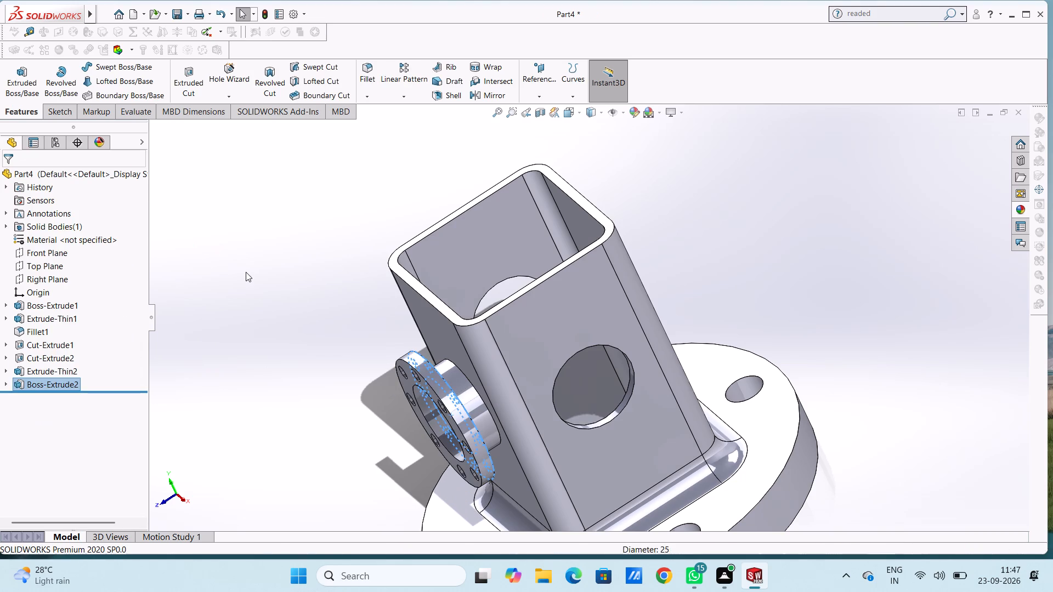
Start a sketch on the tube's back face and draw a 9 mm radius circle matching the edge of the side hole.
{"action": "middle_click_drag", "start_coordinate": [263, 271], "coordinate": [344, 229]}
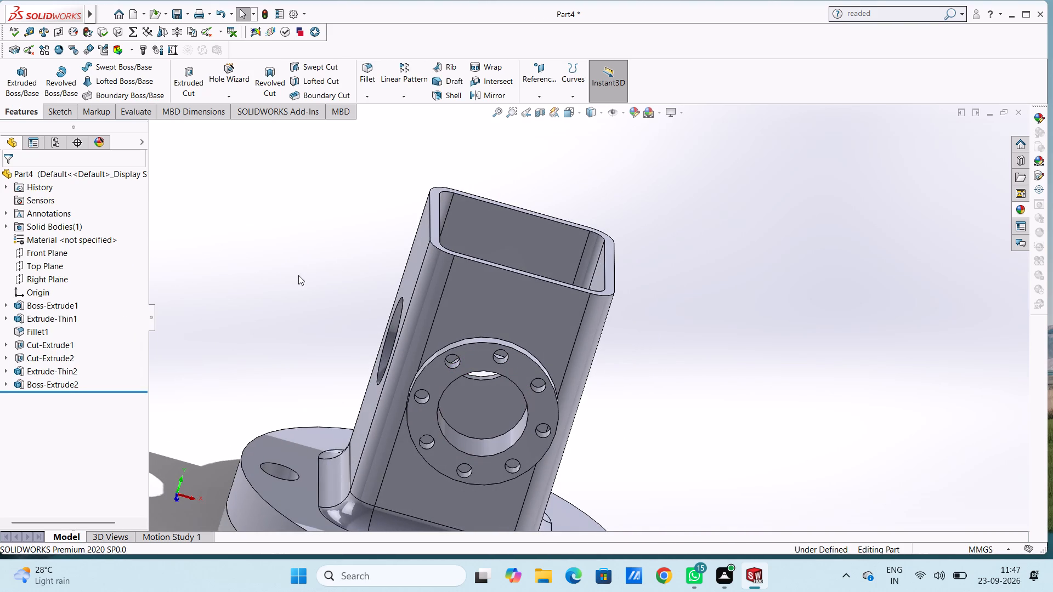
{"action": "middle_click_drag", "start_coordinate": [292, 270], "coordinate": [204, 231]}
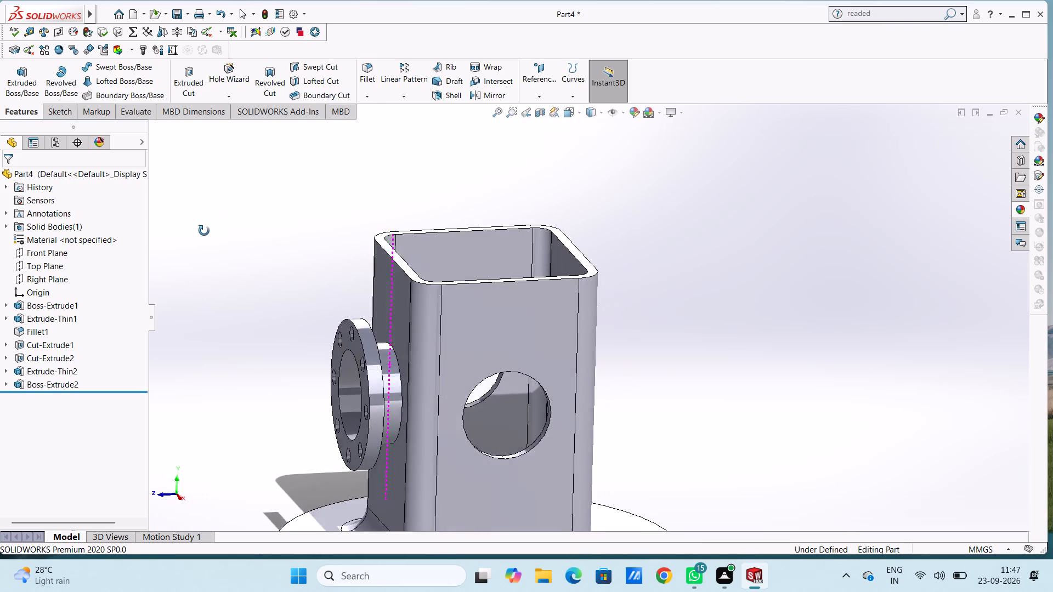
{"action": "middle_click_drag", "start_coordinate": [204, 231], "coordinate": [204, 244]}
{"action": "key", "text": "ctrl+7"}
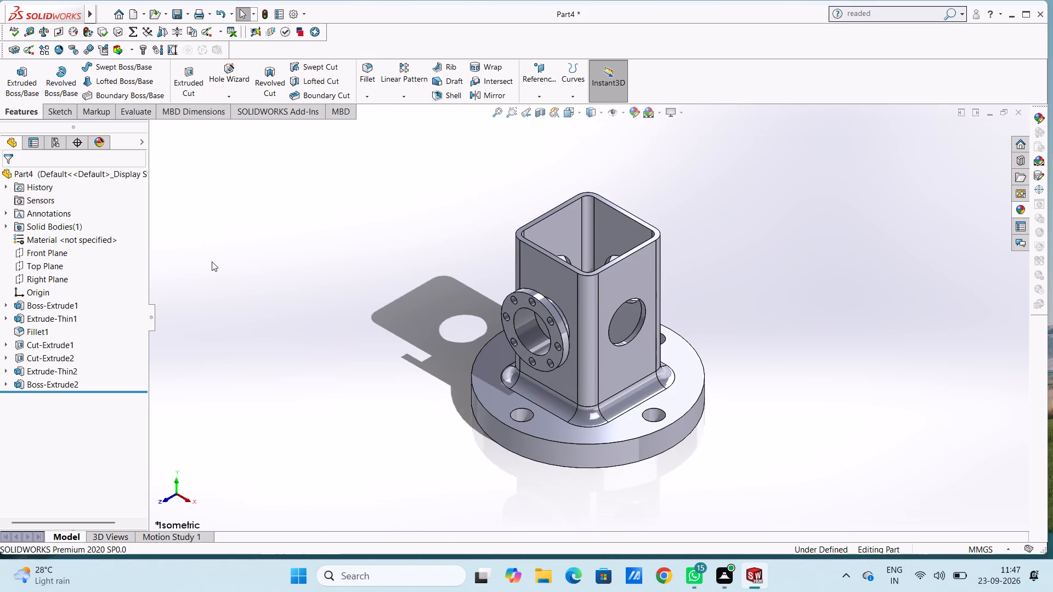
{"action": "key", "text": "ctrl+2"}
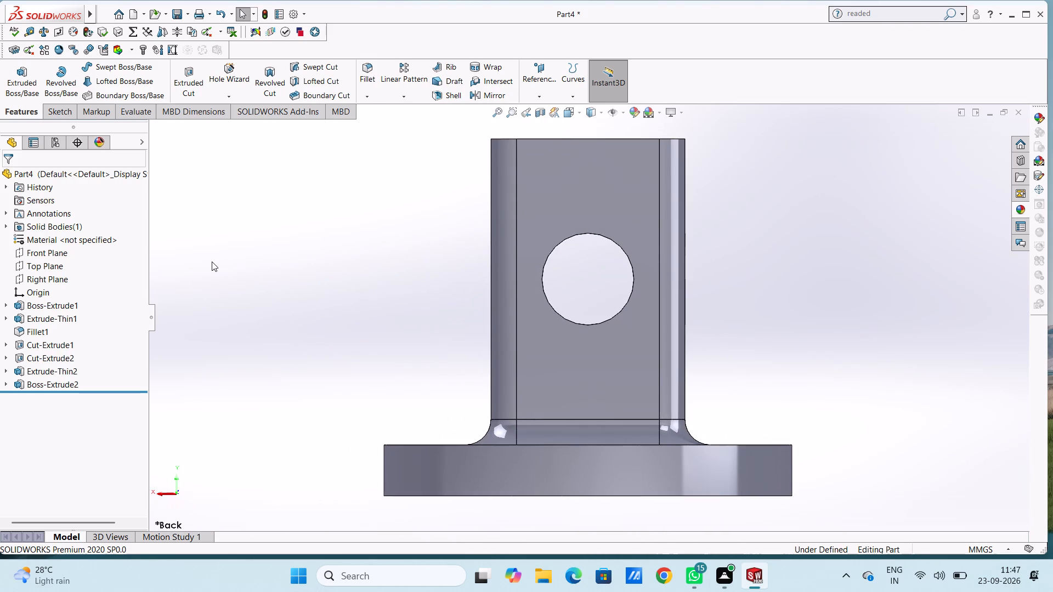
{"action": "left_click", "coordinate": [587, 202]}
{"action": "left_click", "coordinate": [638, 167]}
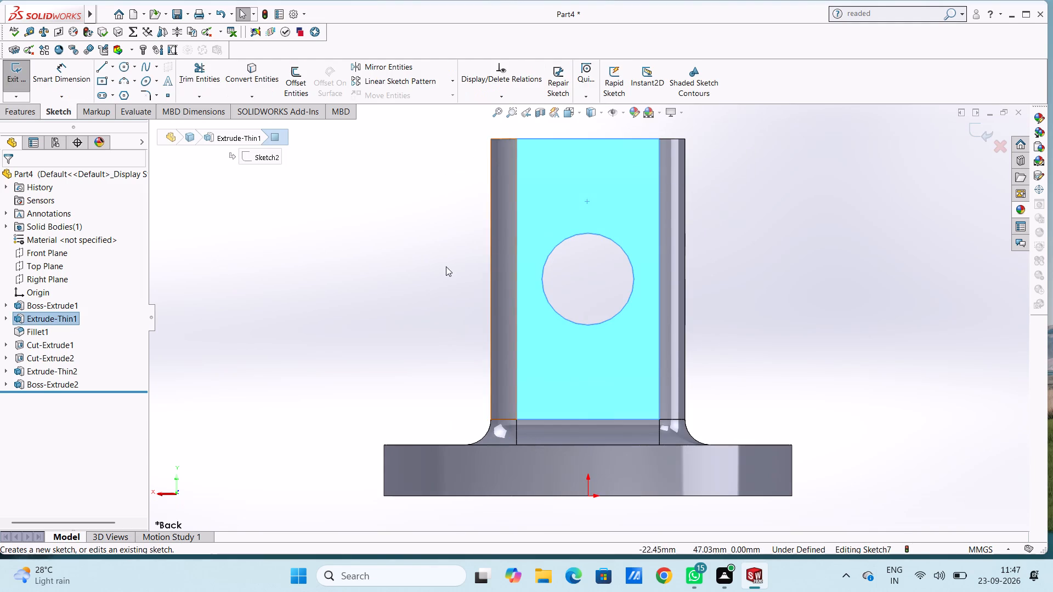
{"action": "left_click", "coordinate": [431, 271]}
{"action": "left_click", "coordinate": [124, 65]}
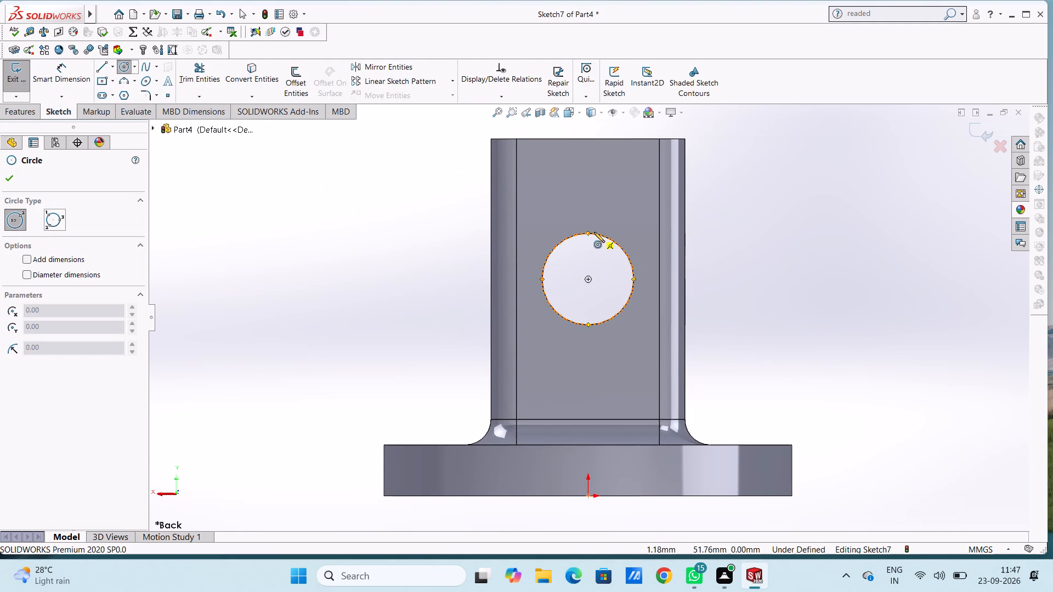
{"action": "left_click", "coordinate": [588, 278]}
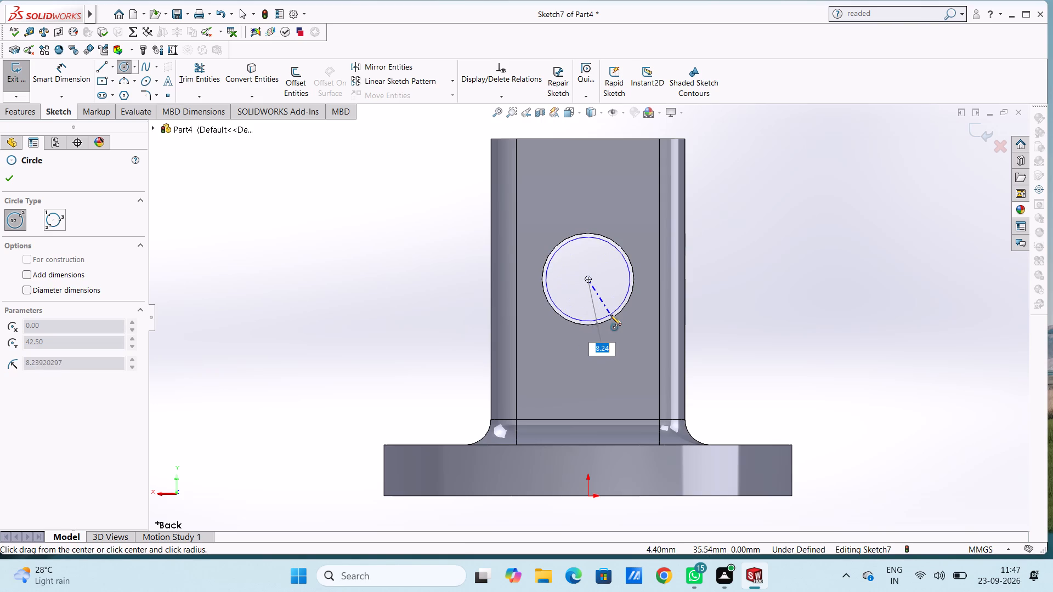
{"action": "left_click", "coordinate": [612, 317]}
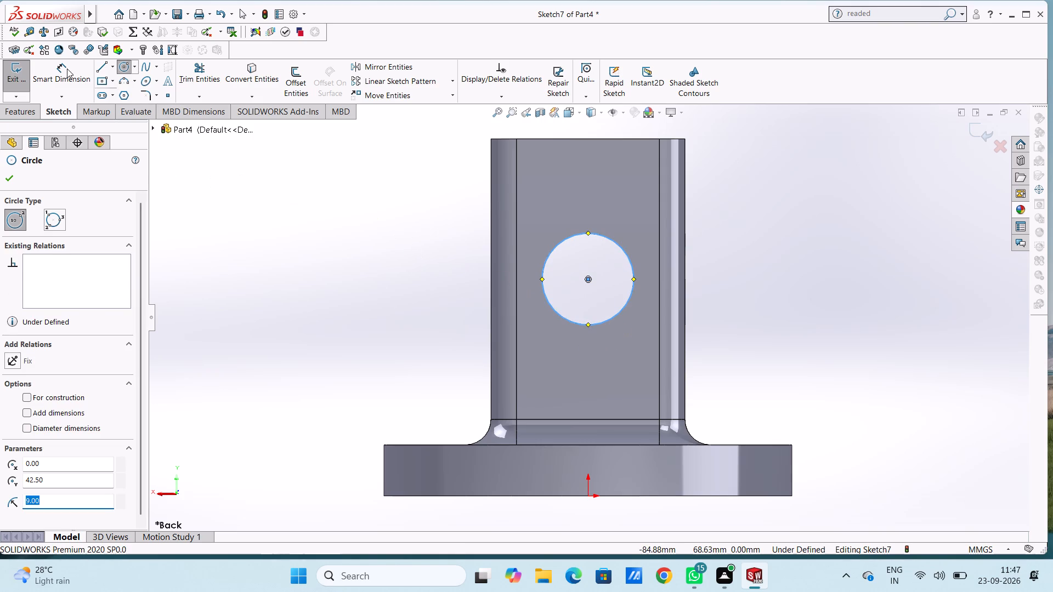
Dimension the circle on the back face with an 18 mm diameter.
{"action": "left_click", "coordinate": [67, 68]}
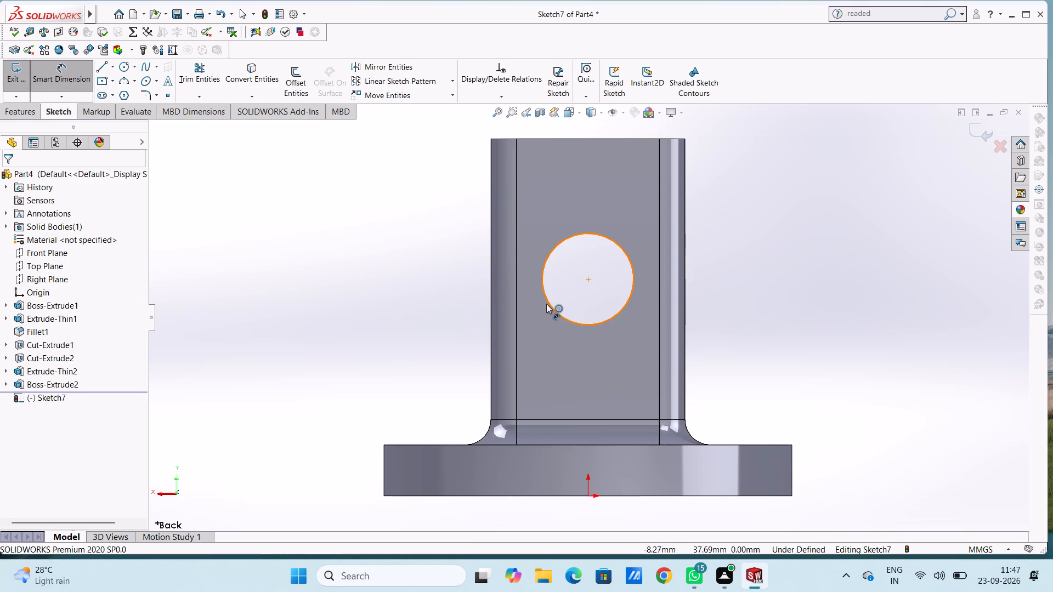
{"action": "left_click", "coordinate": [546, 303]}
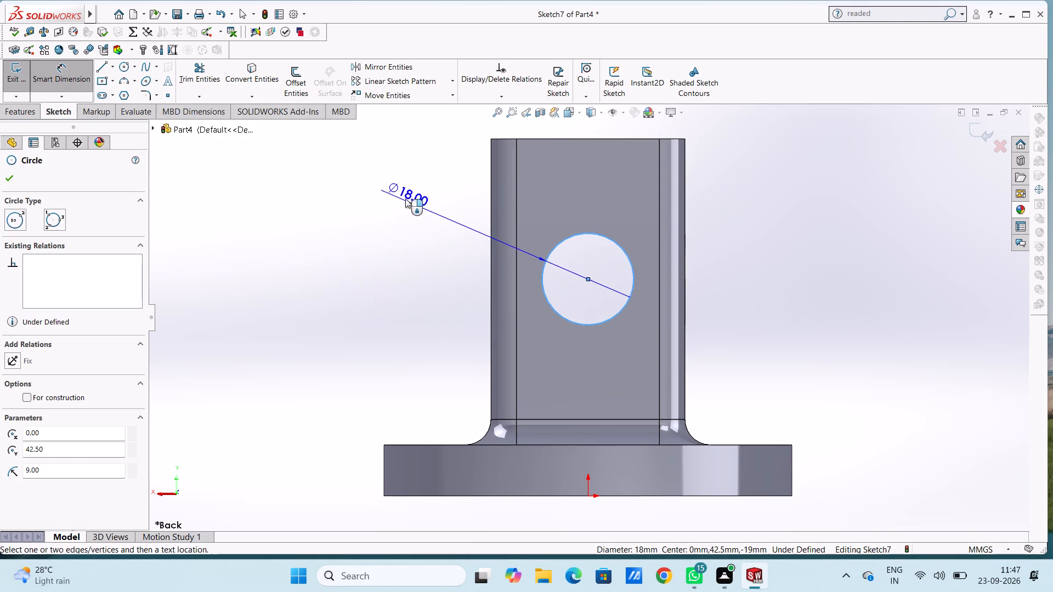
{"action": "left_click", "coordinate": [408, 199]}
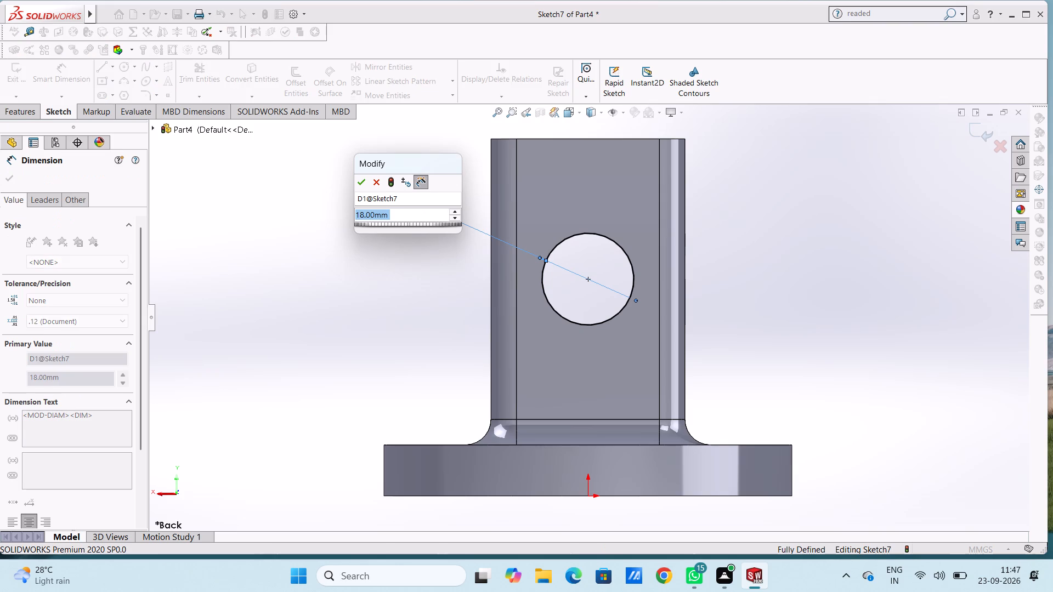
{"action": "left_click", "coordinate": [363, 180]}
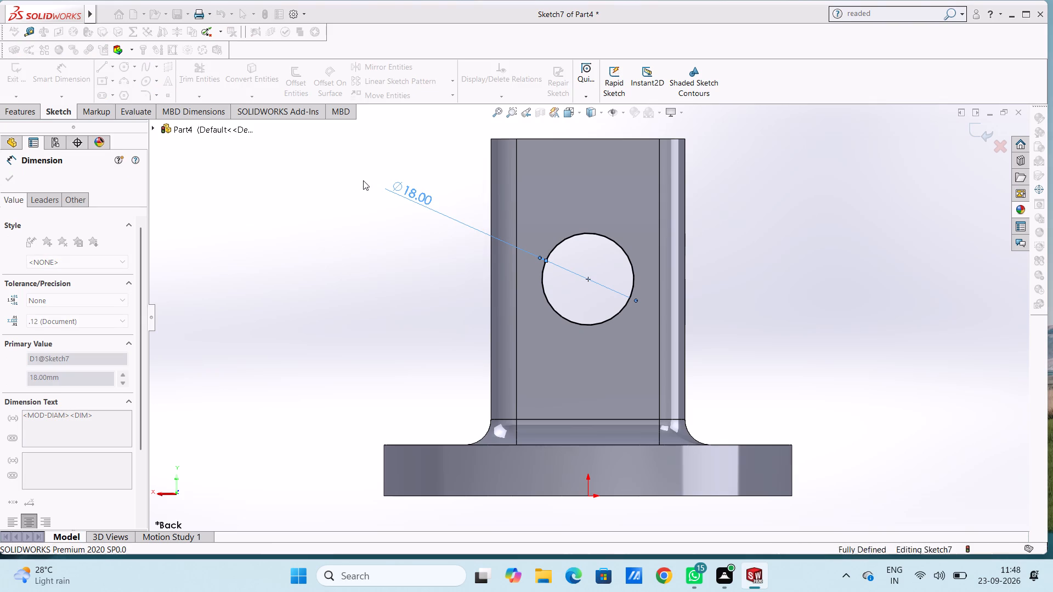
{"action": "key", "text": "Escape"}
{"action": "key", "text": "Escape"}
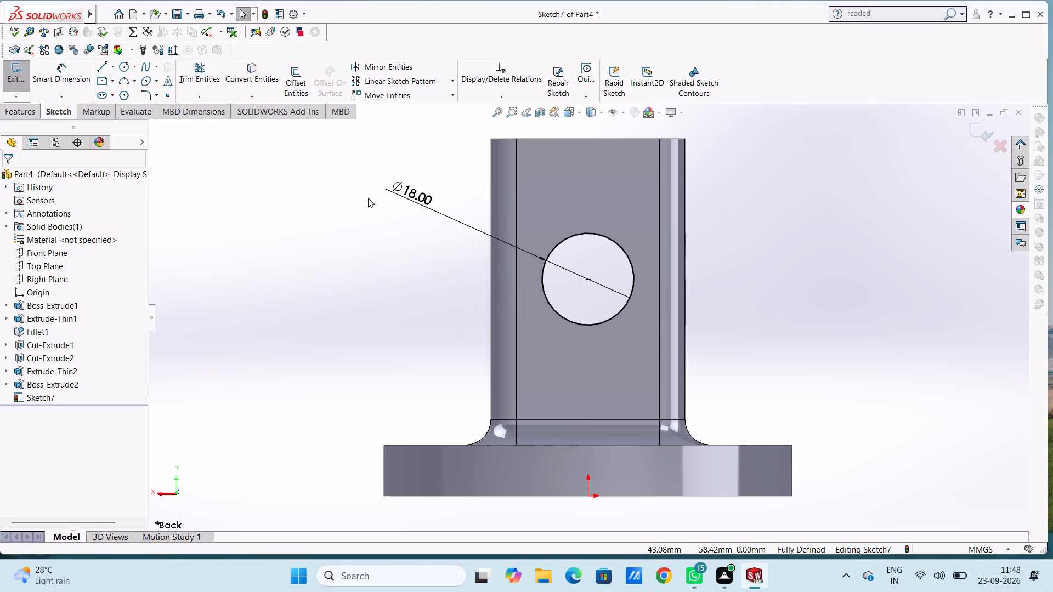
Extrude the 18 mm circle on the back face 5 mm outward as a thin feature with a 1 mm wall.
{"action": "left_click", "coordinate": [35, 119]}
{"action": "left_click", "coordinate": [27, 84]}
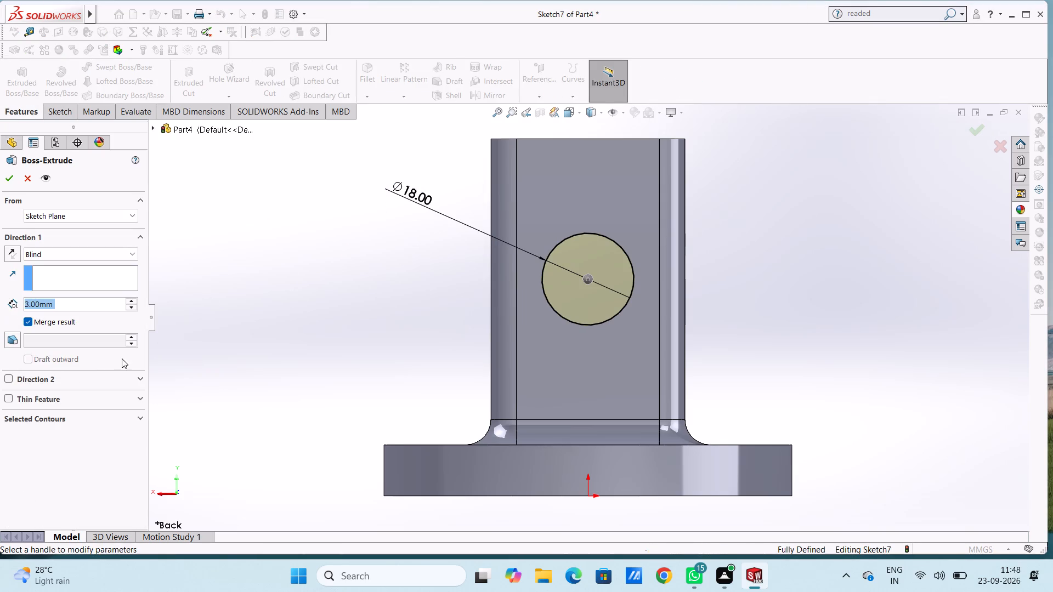
{"action": "key", "text": "5"}
{"action": "key", "text": "Return"}
{"action": "left_click", "coordinate": [8, 396]}
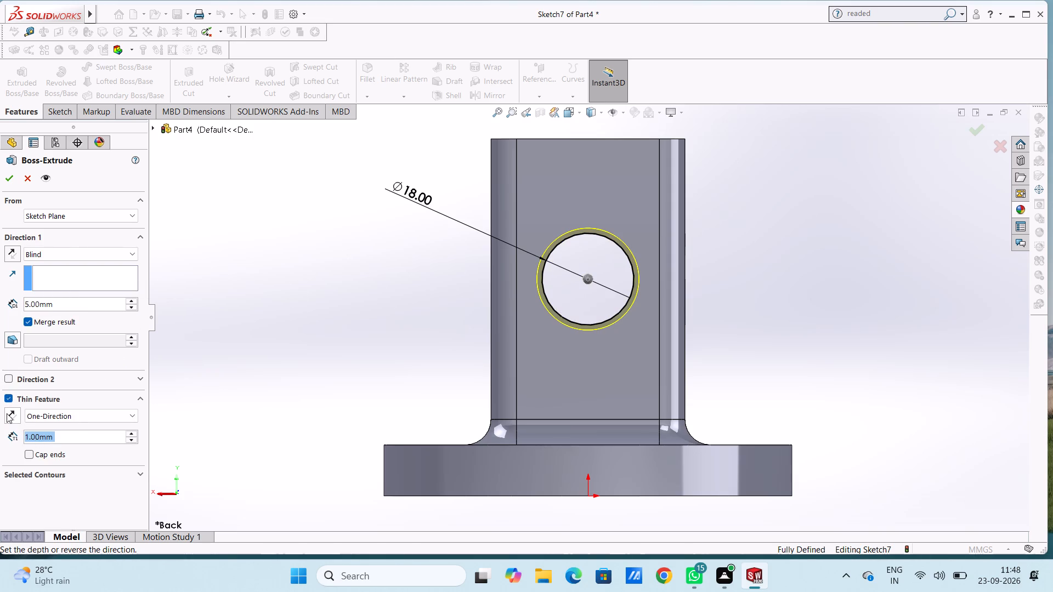
{"action": "left_click", "coordinate": [8, 174]}
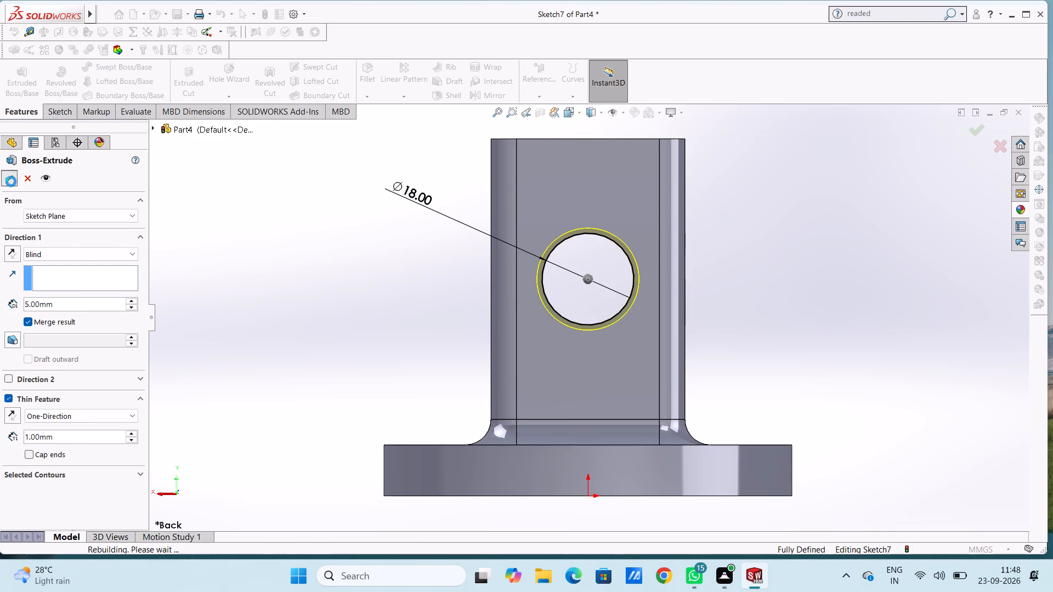
Start a sketch on the ring-shaped end face of the back collar.
{"action": "middle_click_drag", "start_coordinate": [291, 280], "coordinate": [313, 325]}
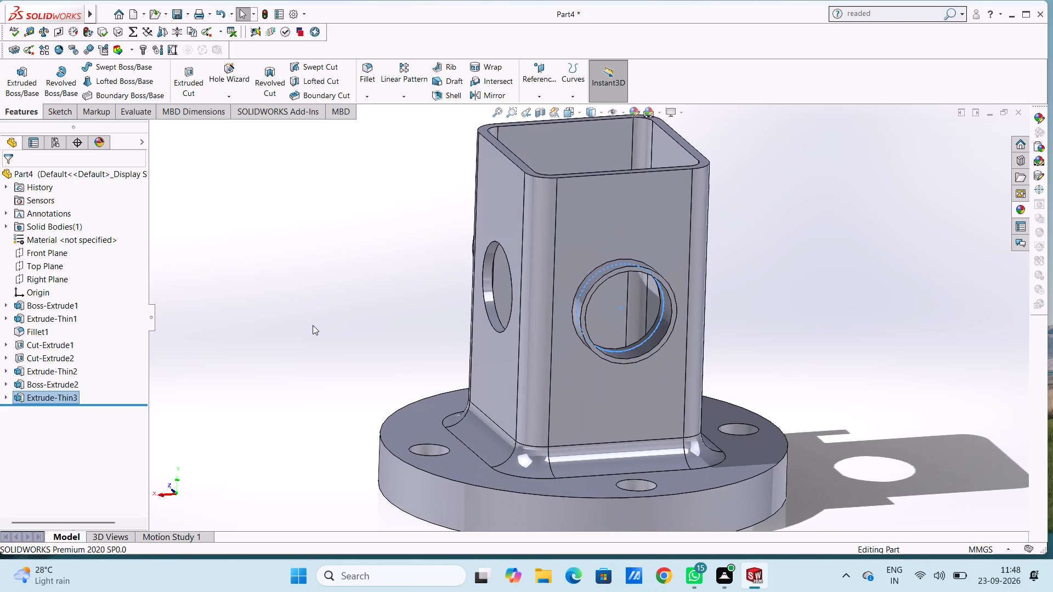
{"action": "left_click", "coordinate": [313, 325]}
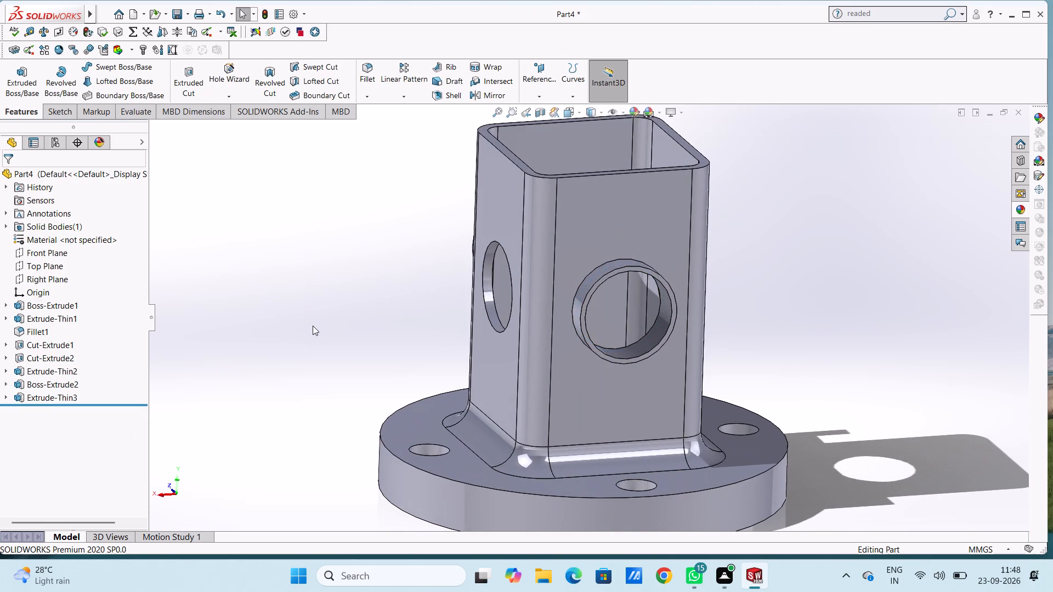
{"action": "key", "text": "ctrl+1"}
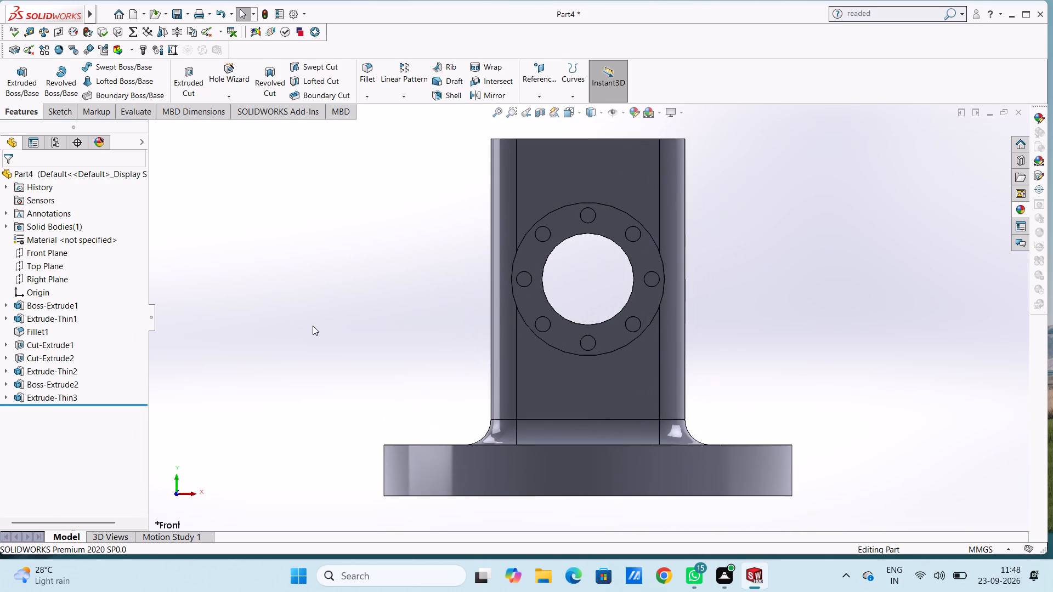
{"action": "key", "text": "ctrl+2"}
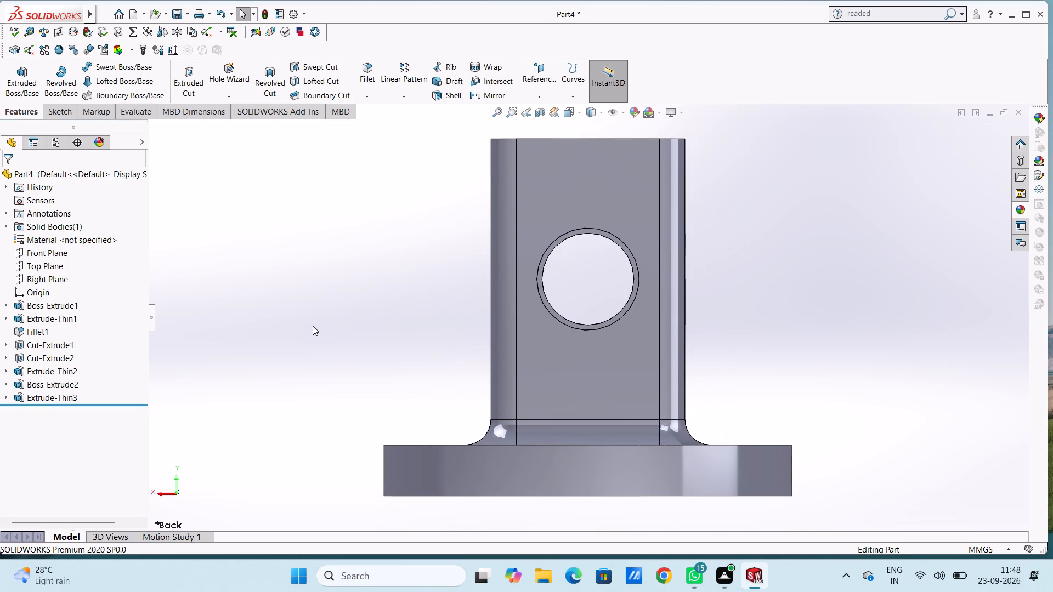
{"action": "scroll", "coordinate": [612, 224], "scroll_direction": "down", "scroll_amount": 6}
{"action": "scroll", "coordinate": [585, 309], "scroll_direction": "down", "scroll_amount": 4}
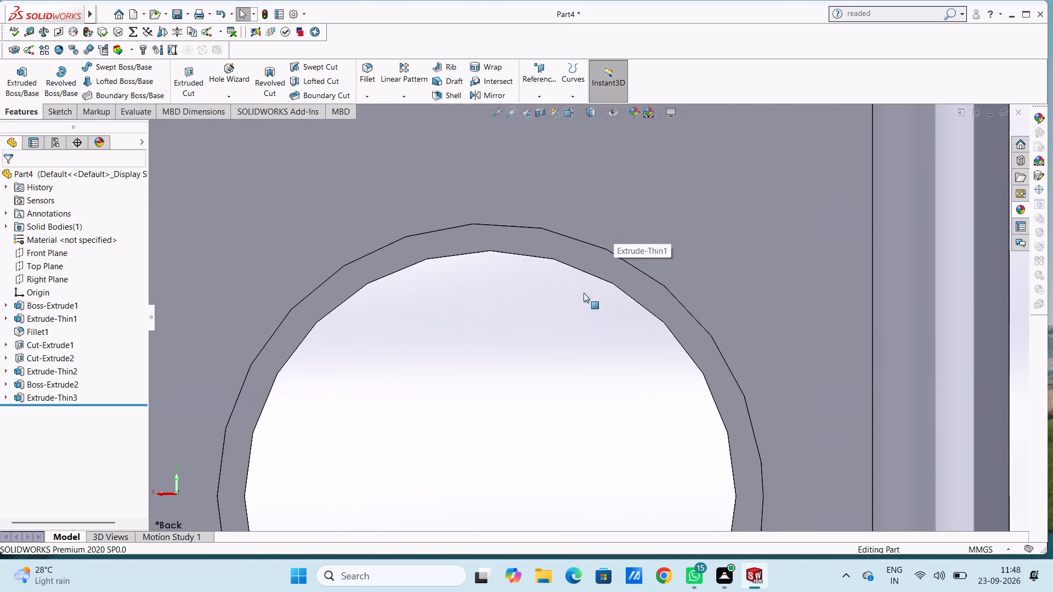
{"action": "left_click", "coordinate": [581, 257]}
{"action": "left_click", "coordinate": [632, 222]}
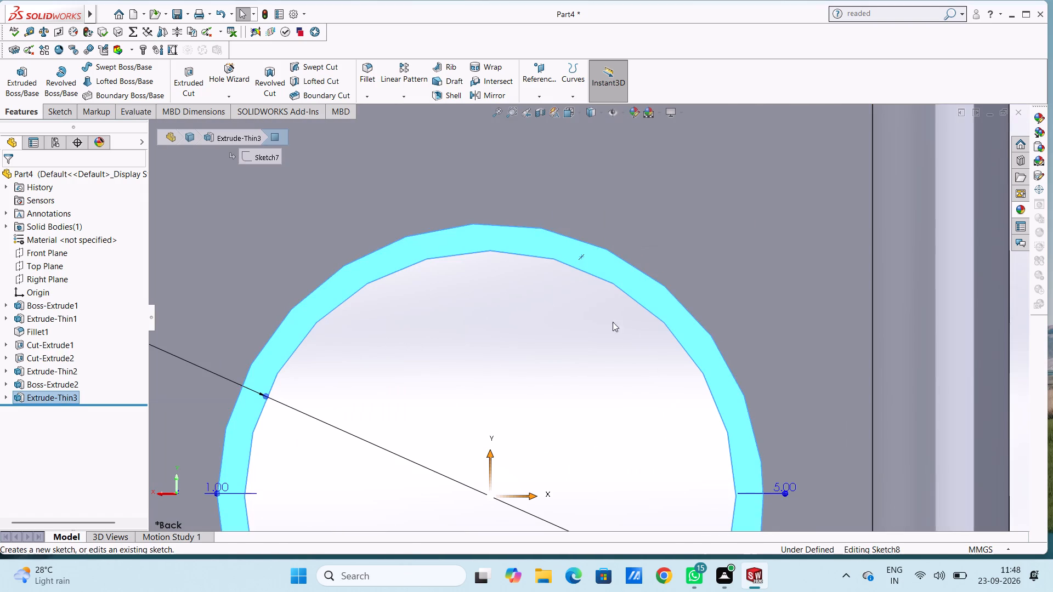
{"action": "left_click", "coordinate": [599, 360]}
Draw three circles concentric with the collar hole, with radii of 9 mm, about 15.4 mm and 12.5 mm.
{"action": "scroll", "coordinate": [599, 360], "scroll_direction": "up", "scroll_amount": 9}
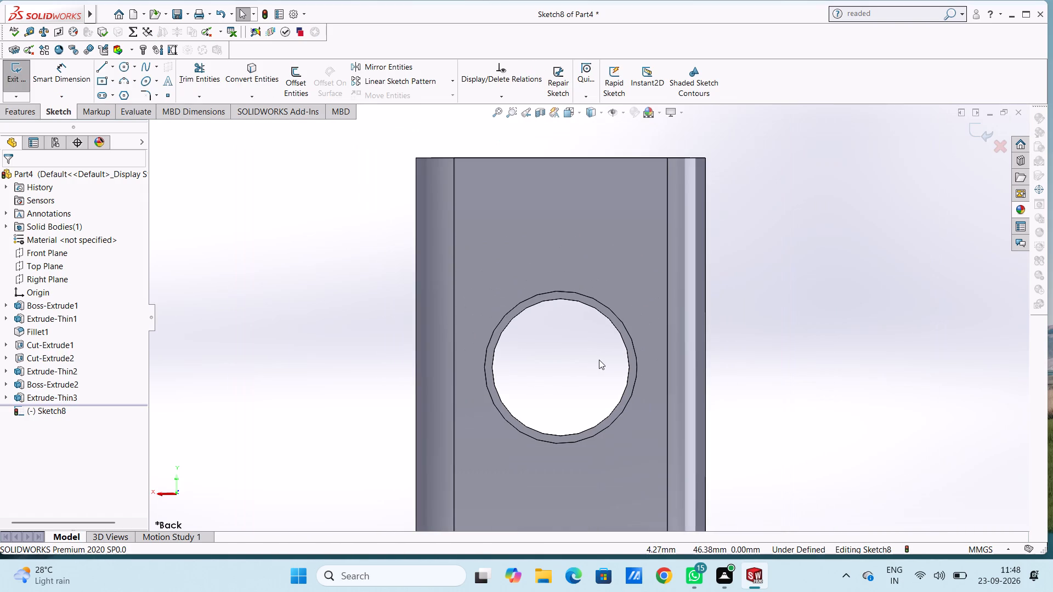
{"action": "left_click", "coordinate": [123, 69]}
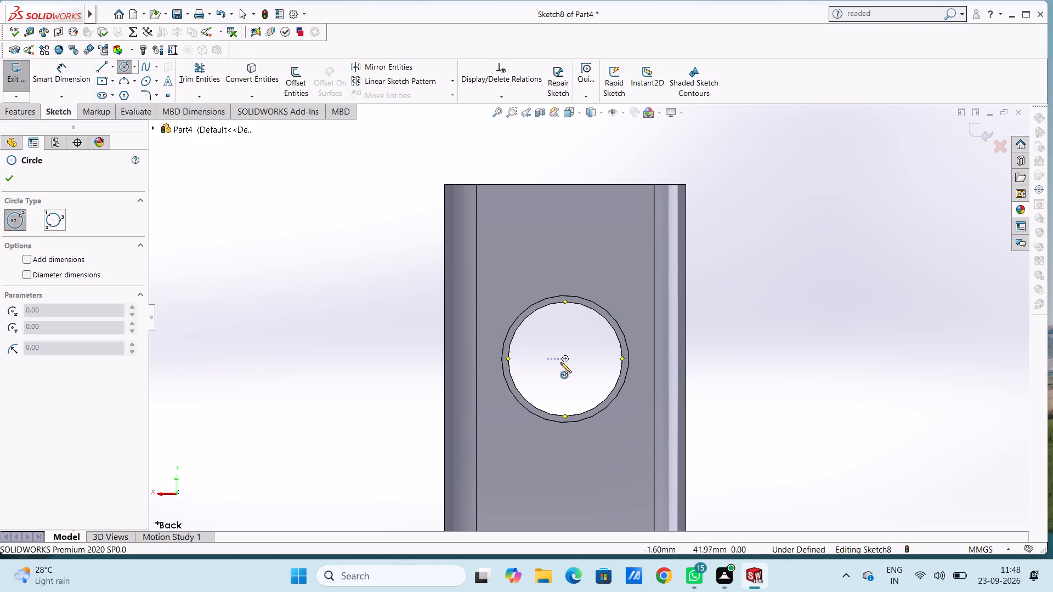
{"action": "left_click", "coordinate": [564, 358]}
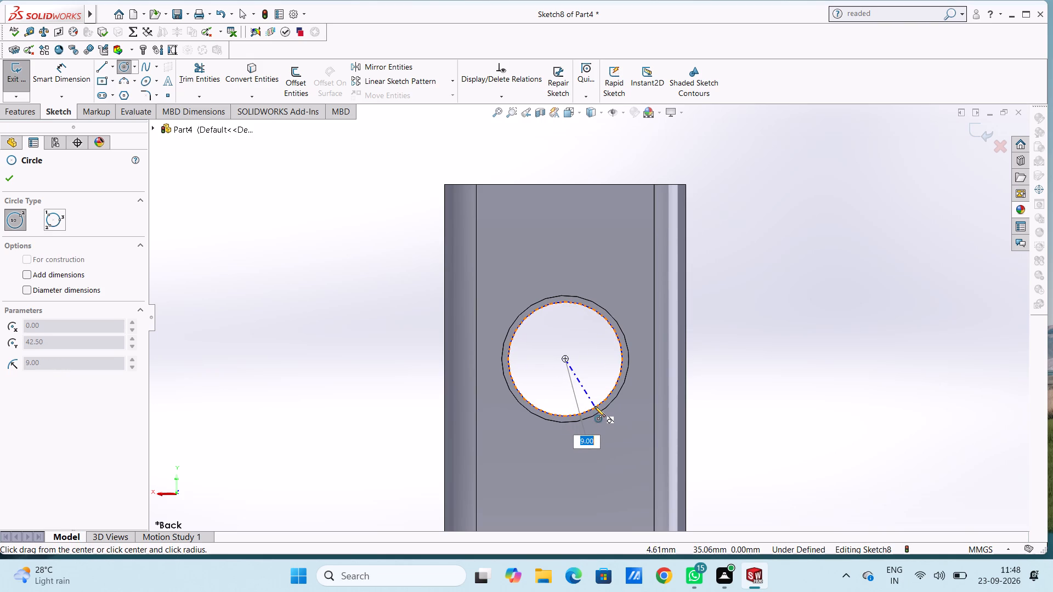
{"action": "left_click", "coordinate": [595, 406]}
{"action": "left_click", "coordinate": [564, 357]}
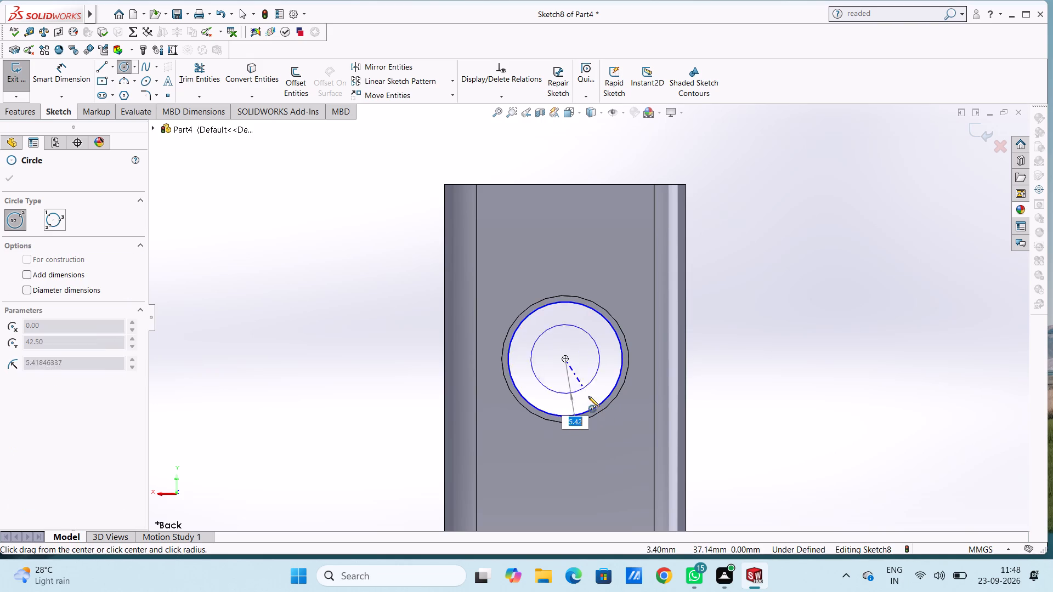
{"action": "left_click", "coordinate": [607, 447]}
{"action": "left_click", "coordinate": [564, 357]}
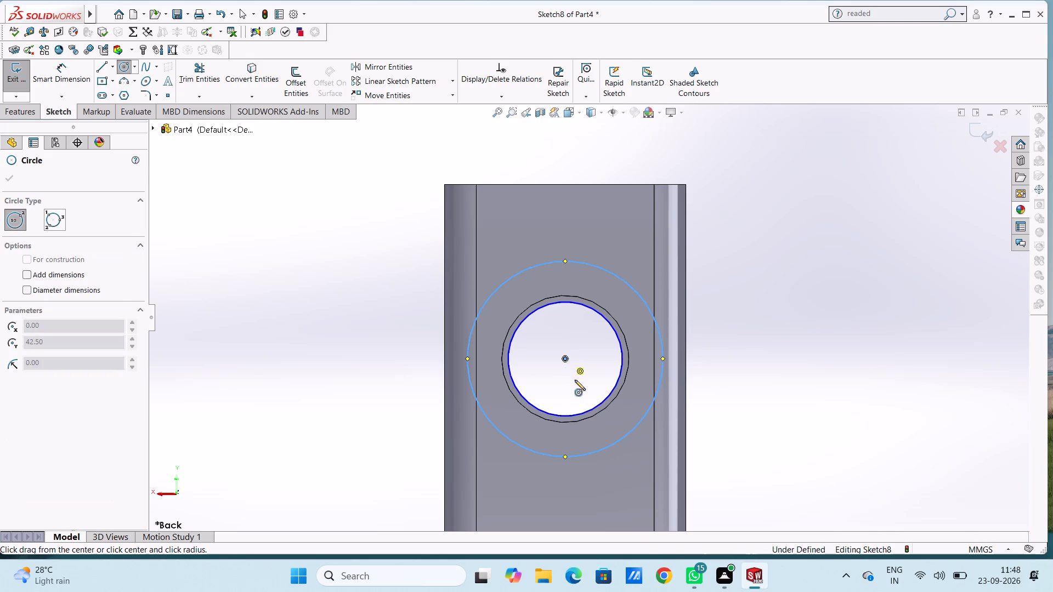
{"action": "type", "text": "12.5"}
{"action": "key", "text": "Return"}
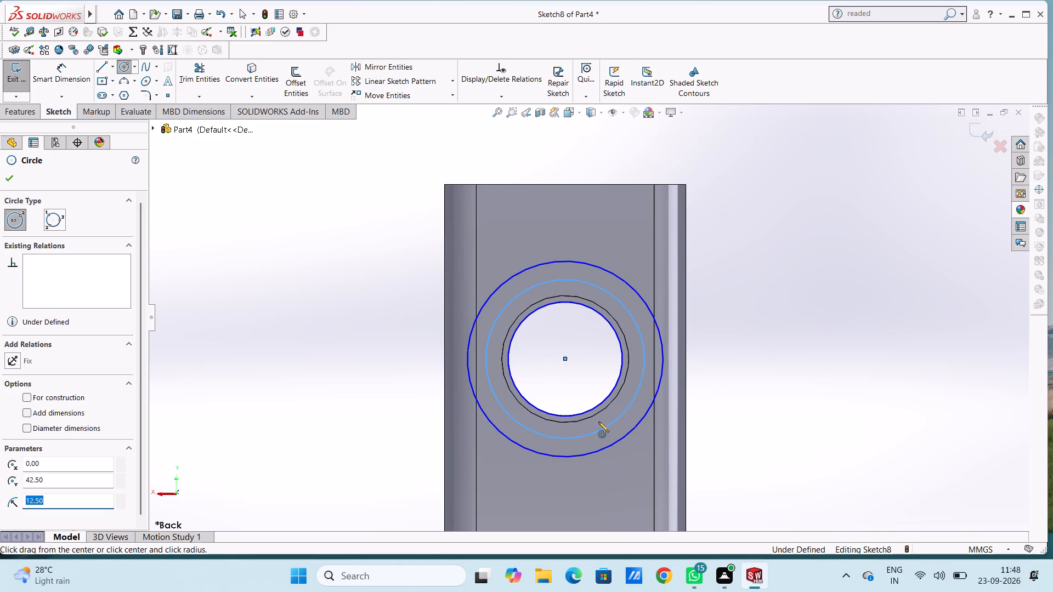
Dimension the outermost circle with a 30 mm diameter and the innermost circle with an 18 mm diameter.
{"action": "left_click", "coordinate": [59, 81]}
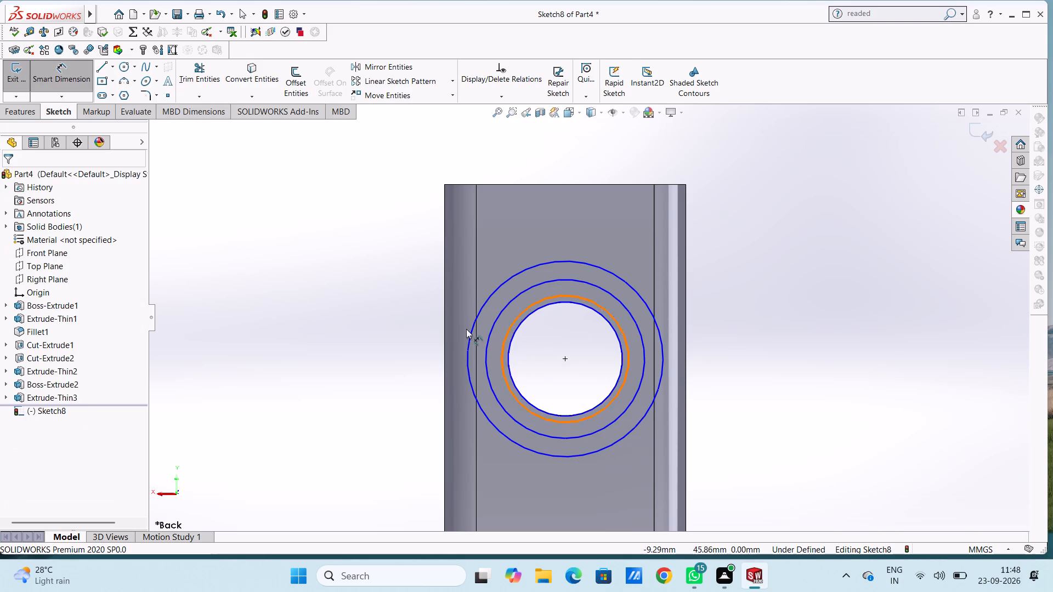
{"action": "left_click", "coordinate": [467, 337]}
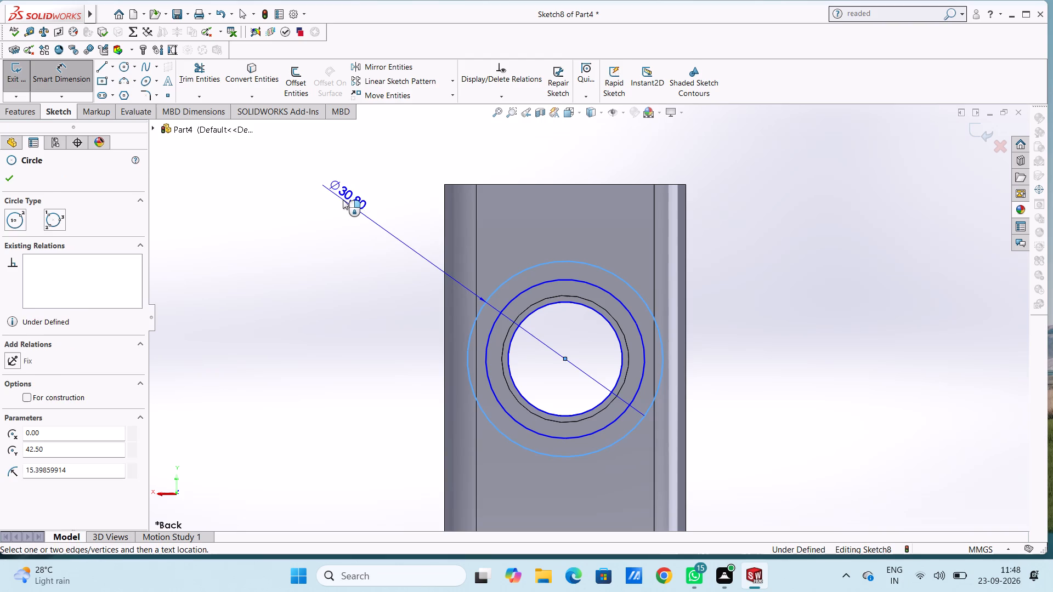
{"action": "left_click", "coordinate": [343, 200]}
{"action": "type", "text": "30"}
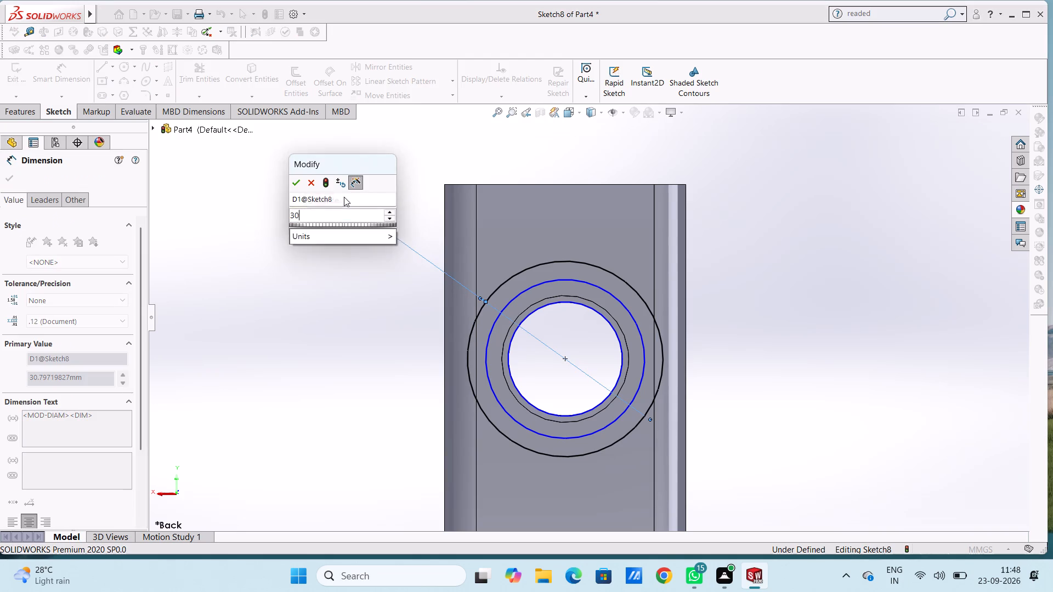
{"action": "key", "text": "Return"}
{"action": "left_click", "coordinate": [322, 294]}
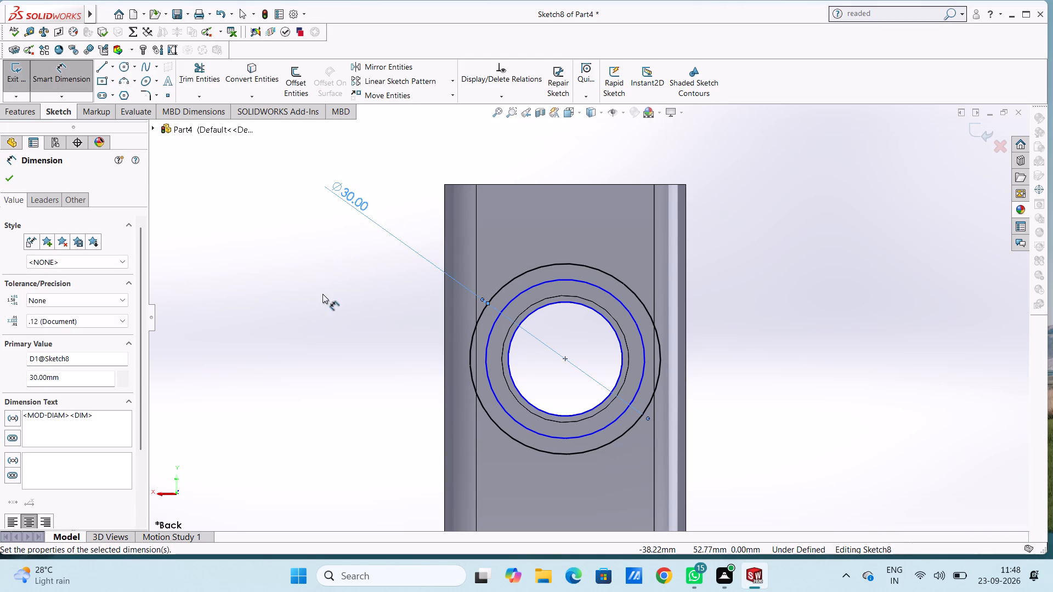
{"action": "left_click", "coordinate": [603, 318]}
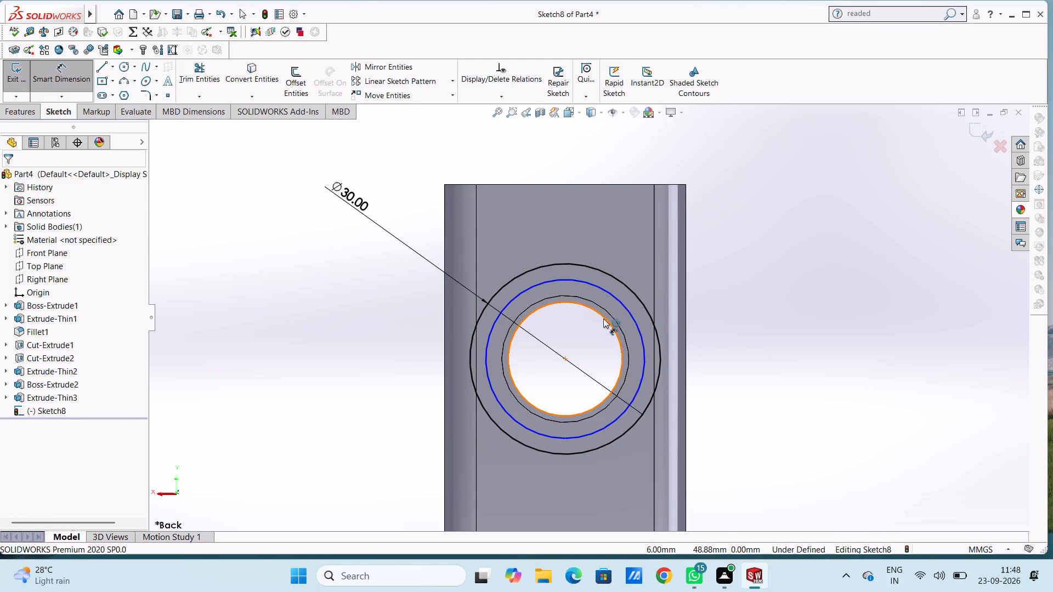
{"action": "left_click", "coordinate": [769, 270]}
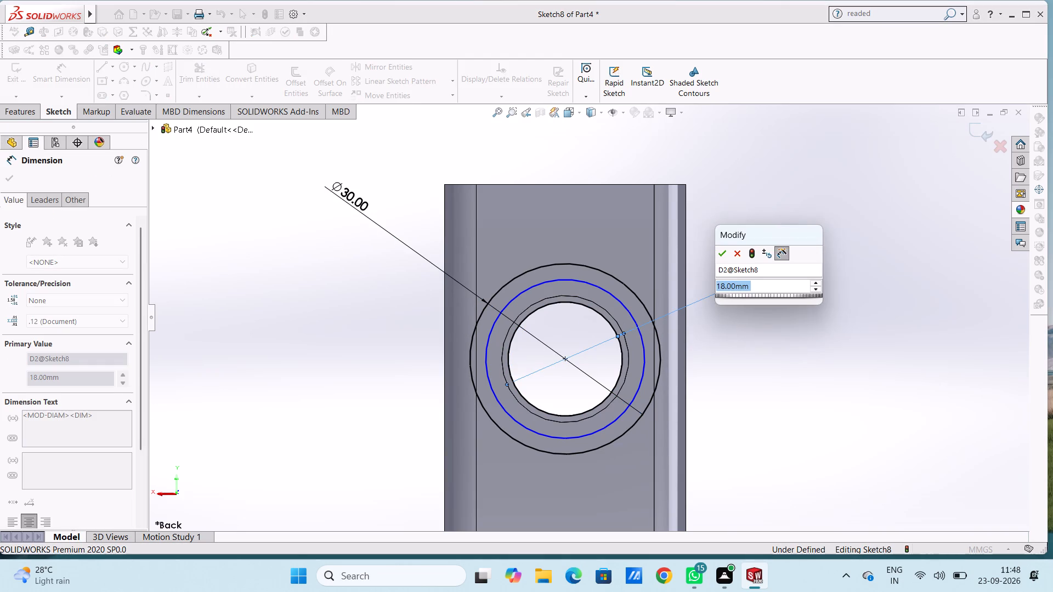
{"action": "key", "text": "Return"}
{"action": "left_click", "coordinate": [755, 180]}
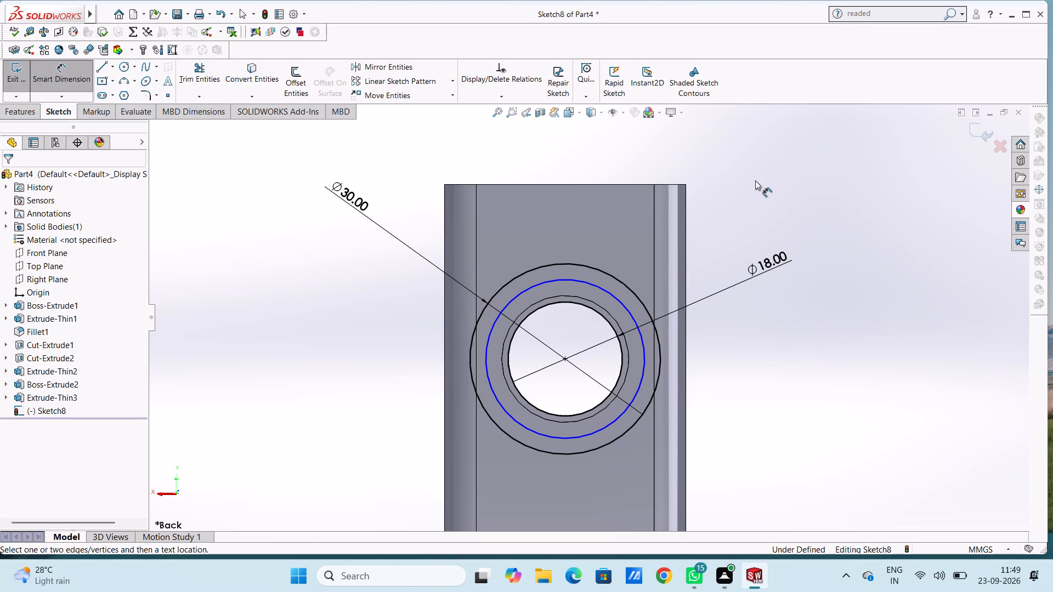
{"action": "key", "text": "Escape"}
{"action": "key", "text": "Escape"}
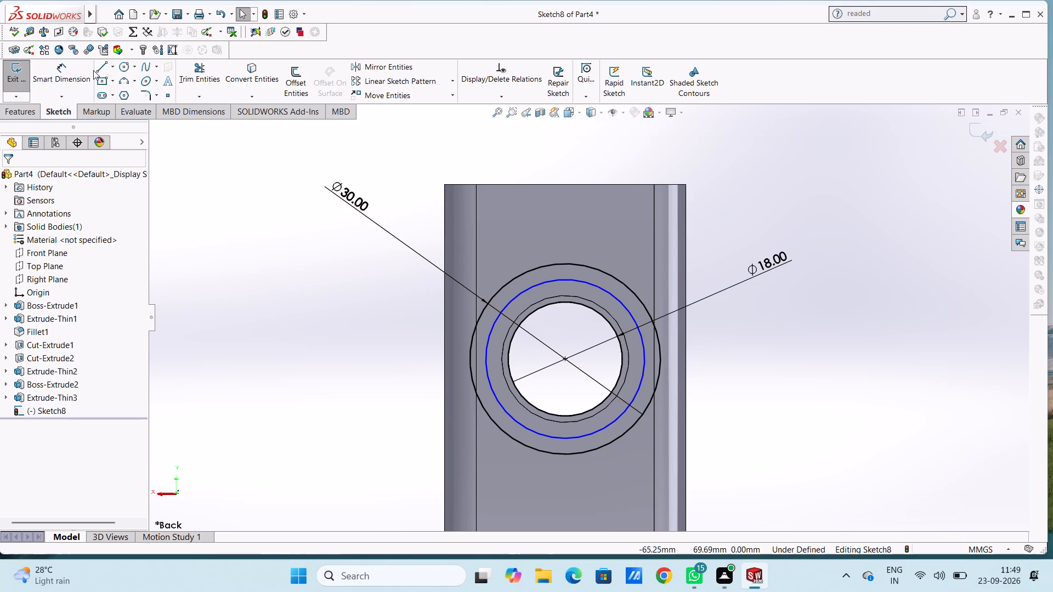
Draw a 1.5 mm radius circle centred on the topmost point of the 12.5 mm radius circle.
{"action": "left_click", "coordinate": [125, 70]}
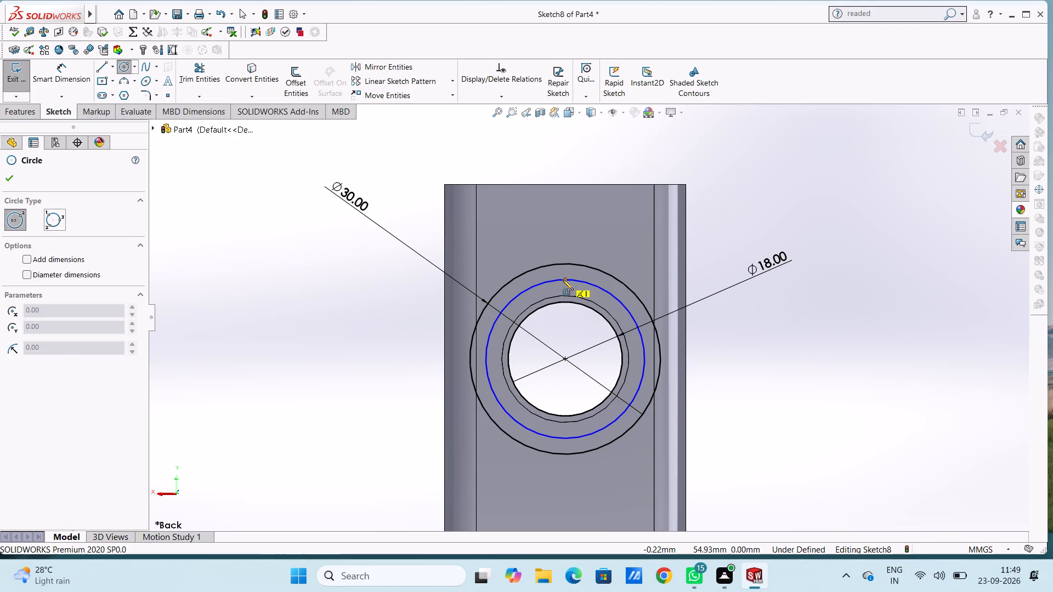
{"action": "left_click", "coordinate": [563, 280]}
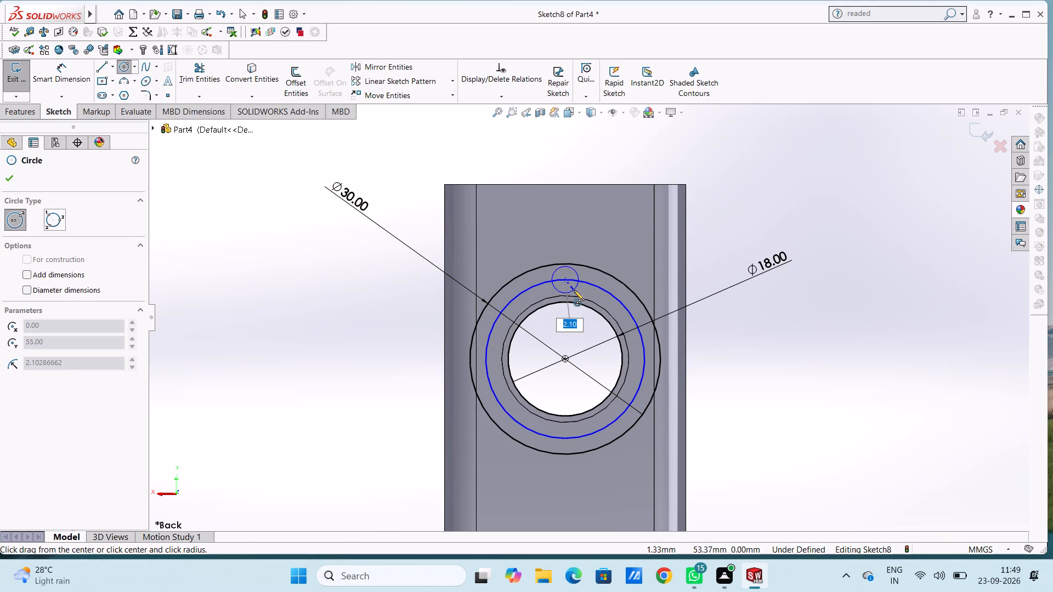
{"action": "type", "text": "1.5"}
{"action": "key", "text": "Return"}
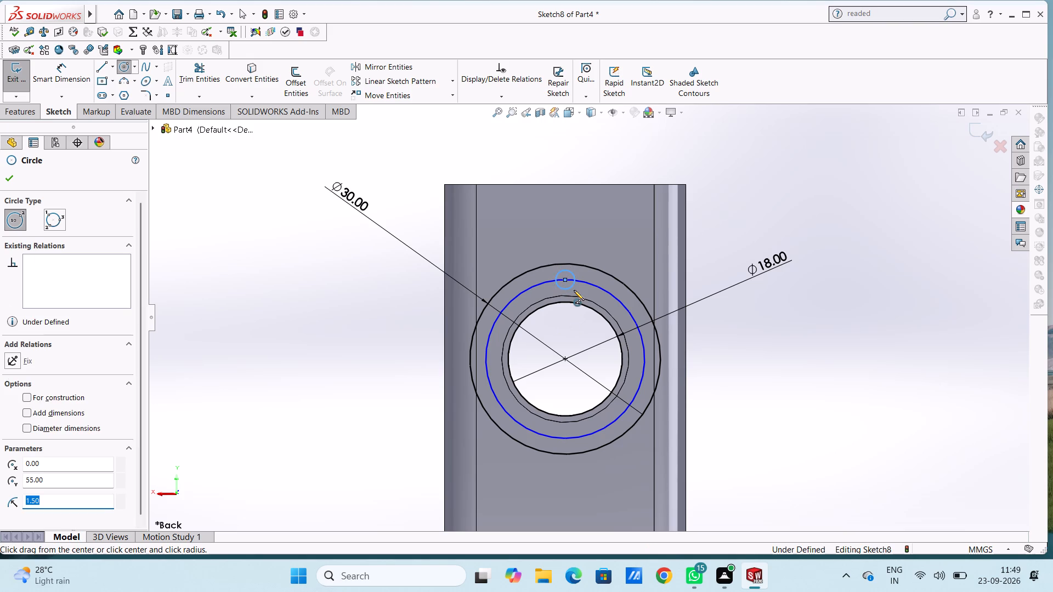
{"action": "key", "text": "Escape"}
{"action": "key", "text": "Escape"}
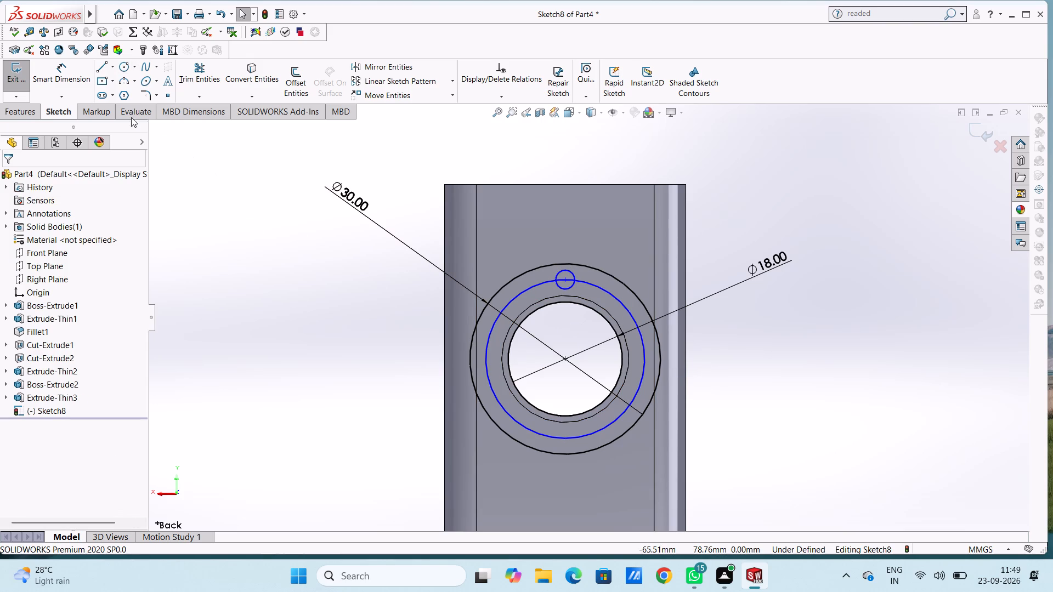
Dimension the small hole circle with a 3 mm diameter.
{"action": "left_click", "coordinate": [86, 77]}
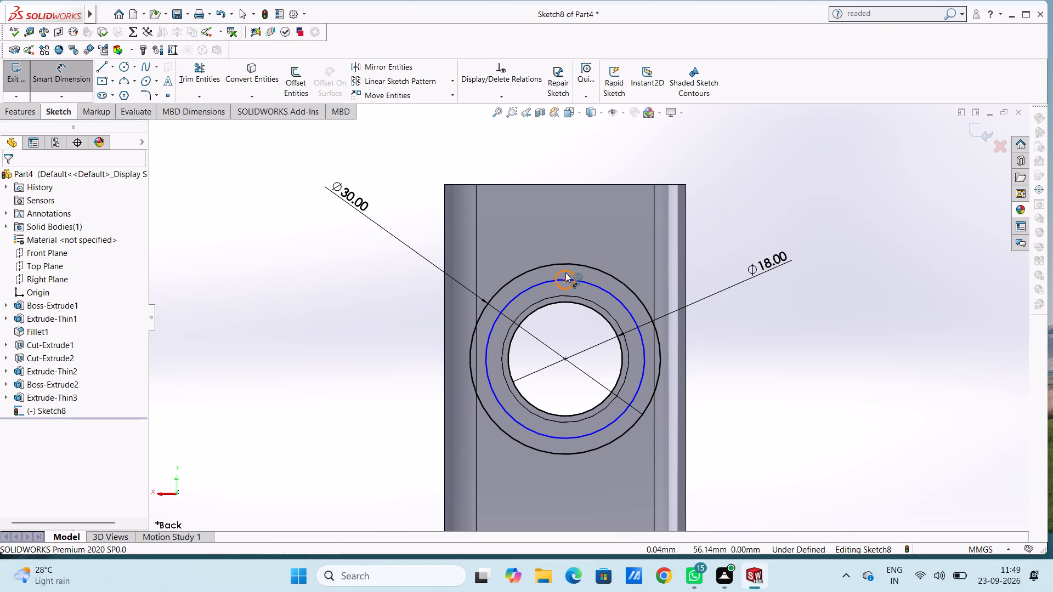
{"action": "left_click", "coordinate": [565, 272]}
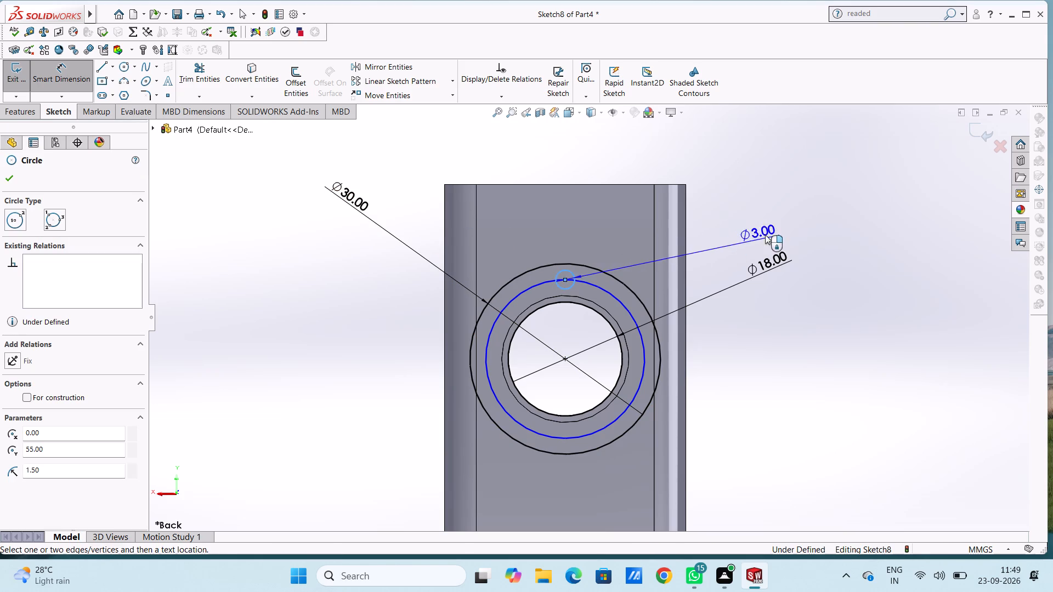
{"action": "left_click", "coordinate": [841, 182]}
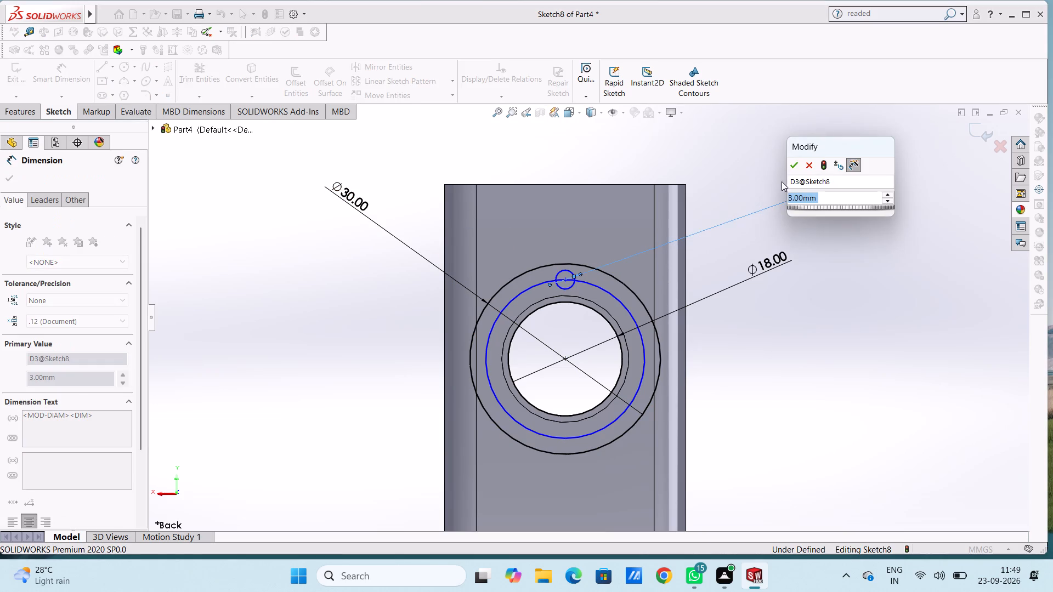
{"action": "left_click", "coordinate": [790, 164]}
{"action": "left_click", "coordinate": [775, 169]}
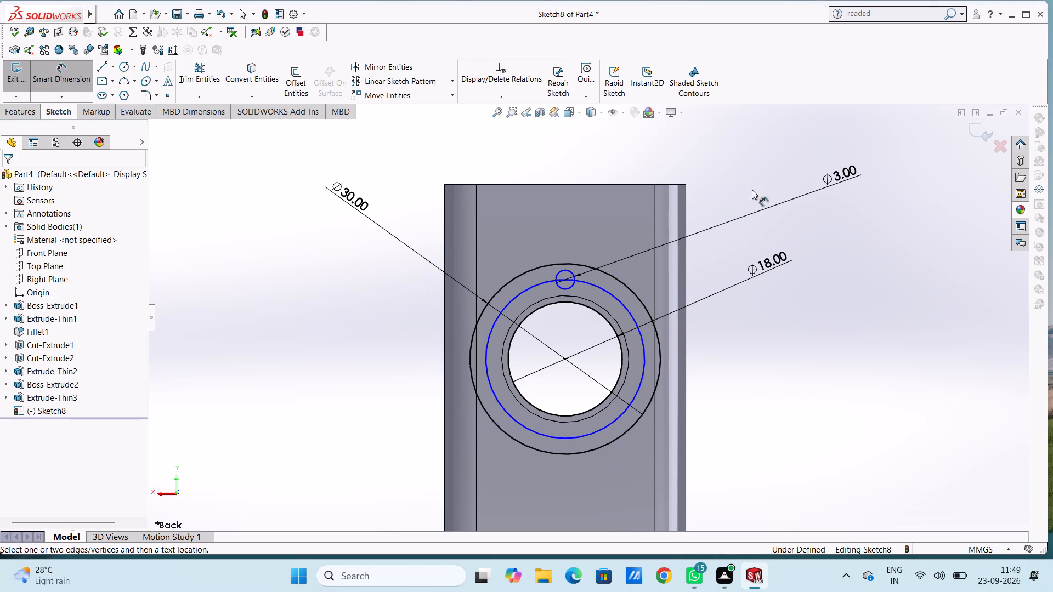
Delete the 12.5 mm radius circle that runs through the small hole's centre.
{"action": "left_click", "coordinate": [616, 299]}
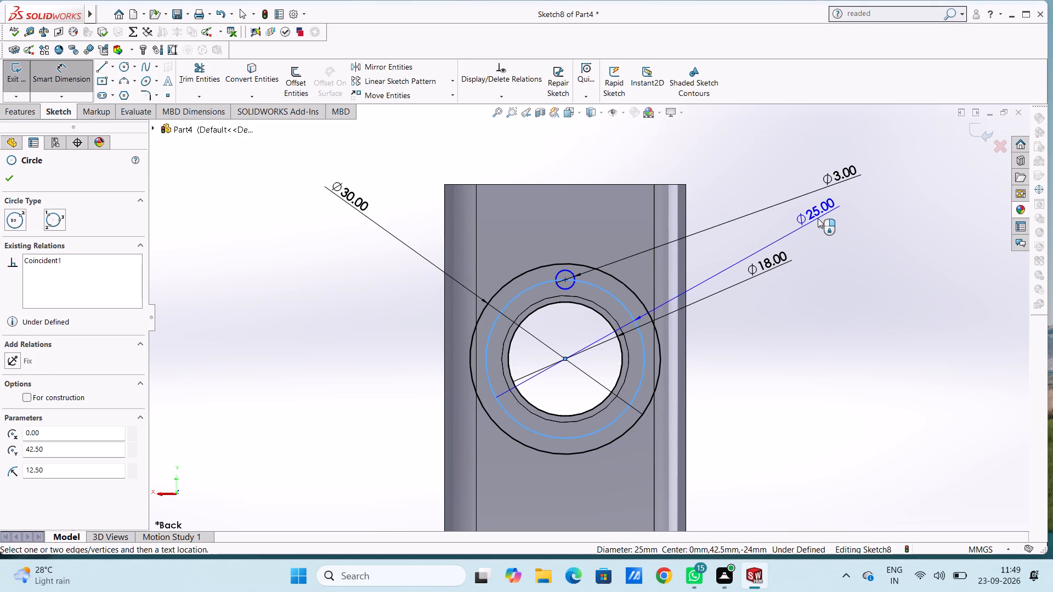
{"action": "key", "text": "Delete"}
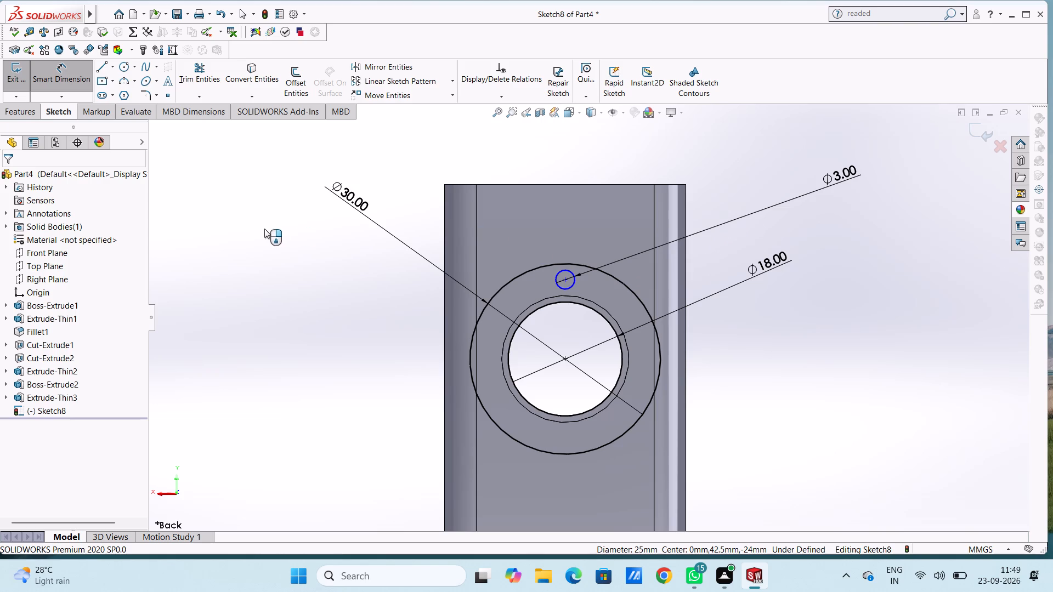
{"action": "key", "text": "Escape"}
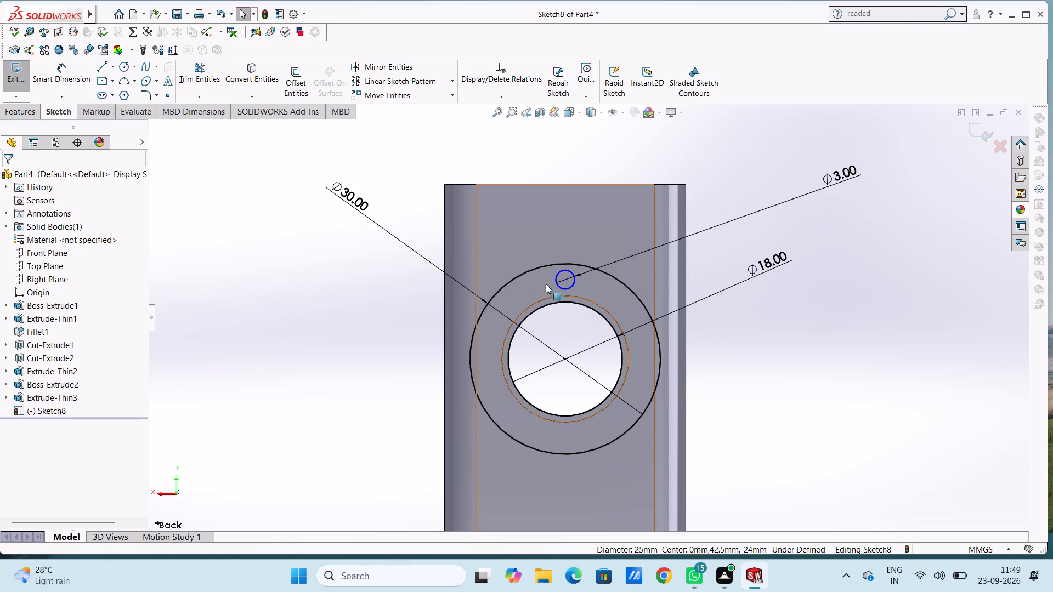
Circular-pattern the 3 mm hole circle about the centre of the 18 mm circle with 8 equally spaced instances over 360 degrees.
{"action": "left_click", "coordinate": [554, 278]}
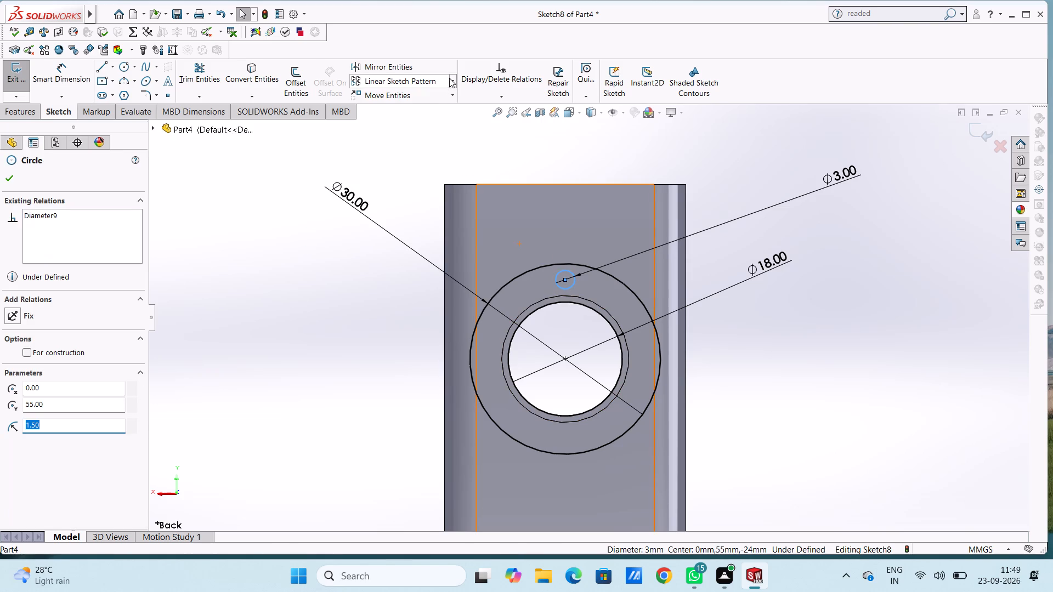
{"action": "left_click", "coordinate": [453, 81]}
{"action": "left_click", "coordinate": [445, 112]}
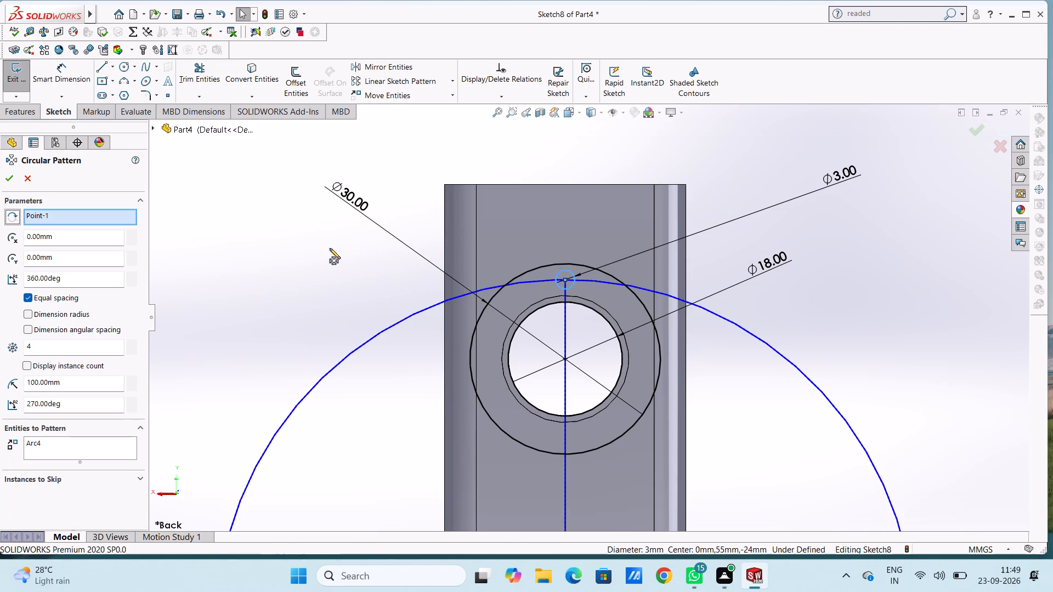
{"action": "right_click", "coordinate": [118, 219]}
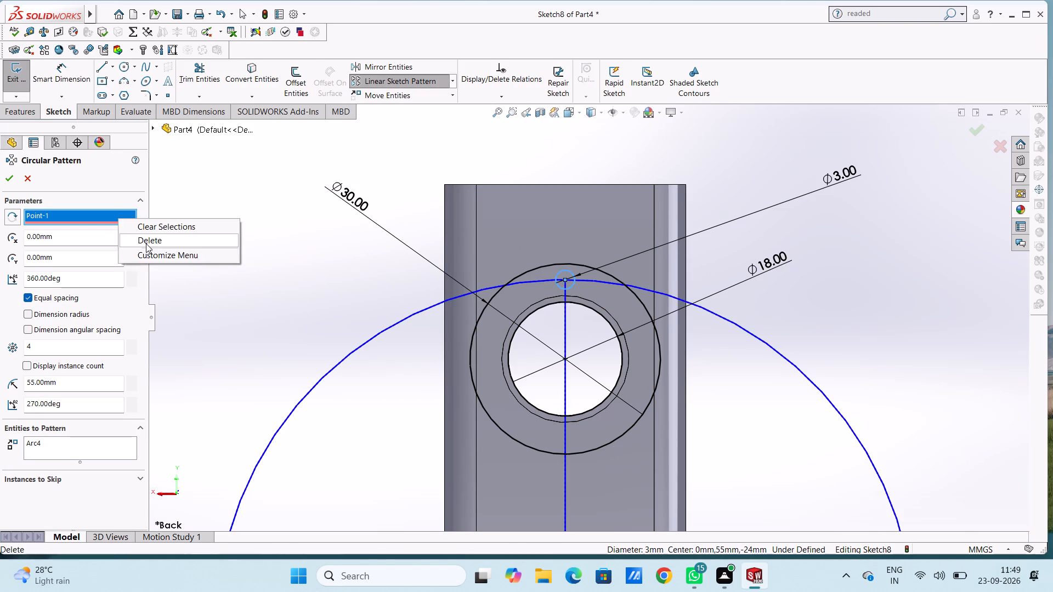
{"action": "left_click", "coordinate": [147, 242]}
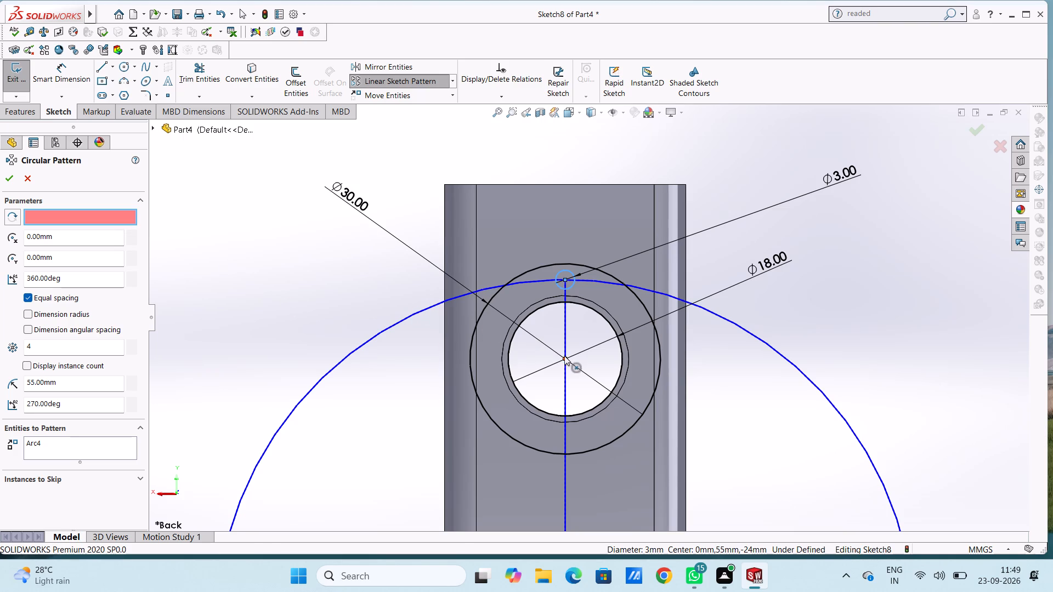
{"action": "left_click", "coordinate": [564, 357]}
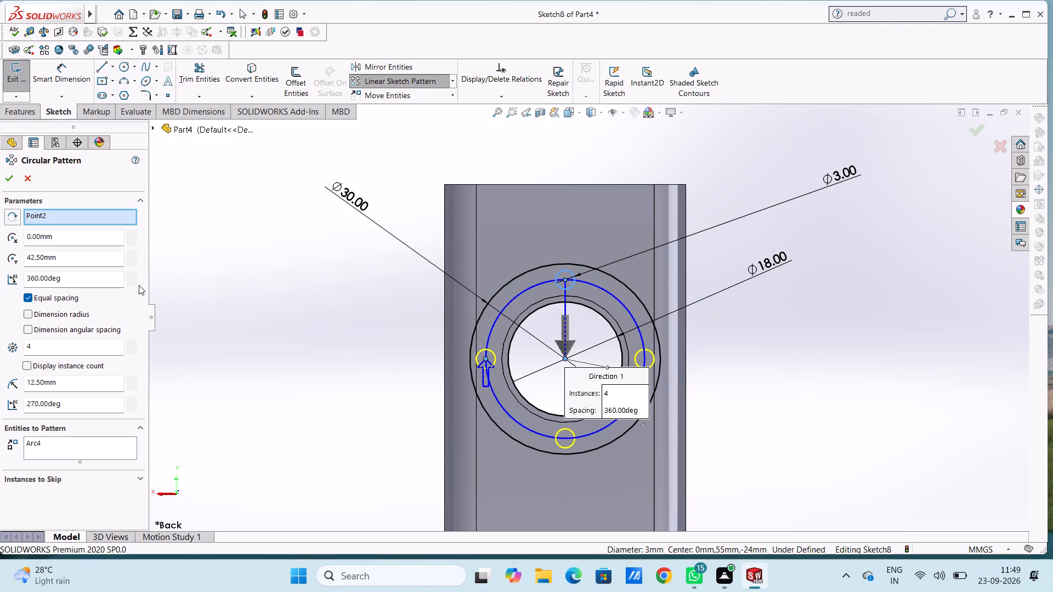
{"action": "double_click", "coordinate": [71, 348]}
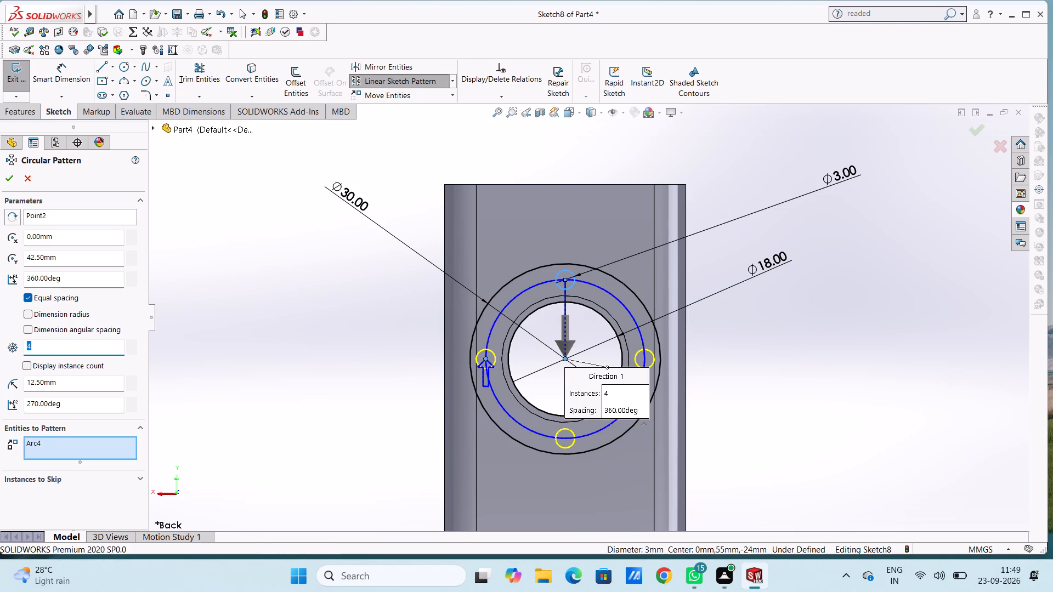
{"action": "key", "text": "8"}
{"action": "key", "text": "Return"}
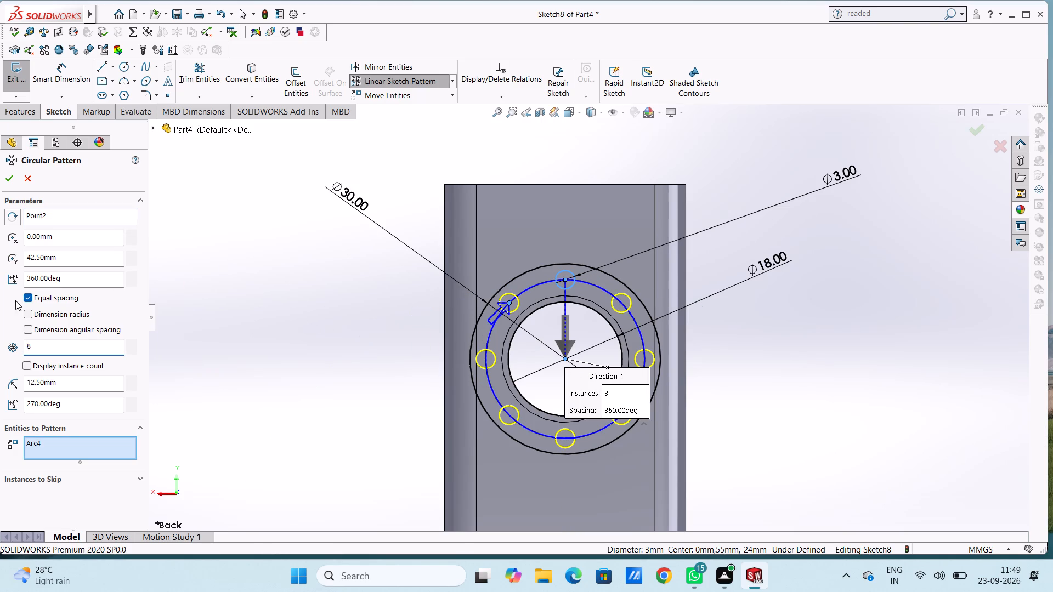
{"action": "left_click", "coordinate": [8, 179]}
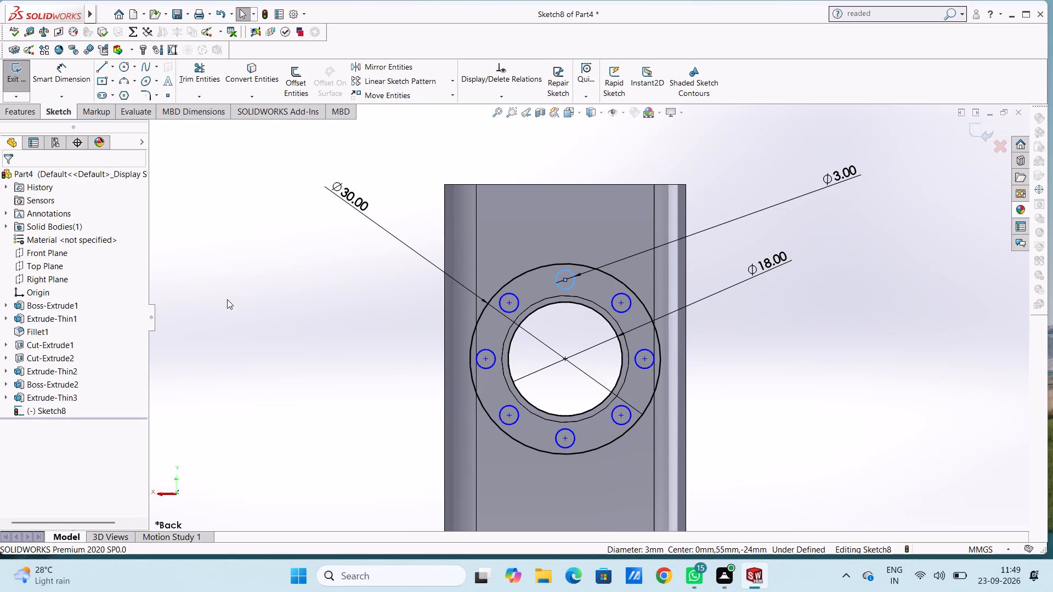
{"action": "left_click", "coordinate": [302, 378]}
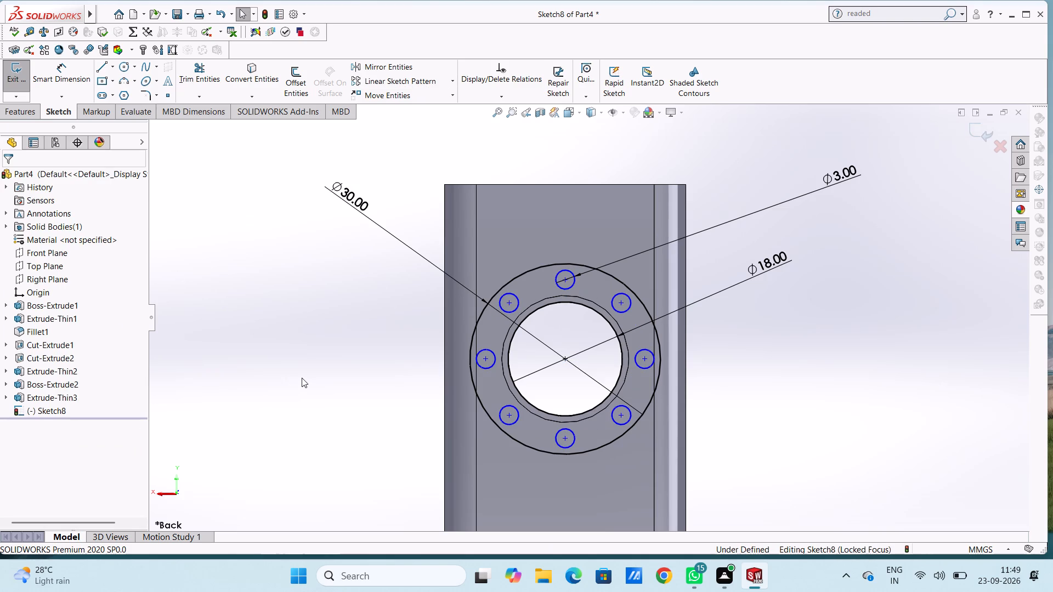
Extrude the back flange sketch with its eight small holes as a 3 mm blind boss merged with the part.
{"action": "scroll", "coordinate": [314, 367], "scroll_direction": "up", "scroll_amount": 3}
{"action": "middle_click_drag", "start_coordinate": [320, 358], "coordinate": [285, 373]}
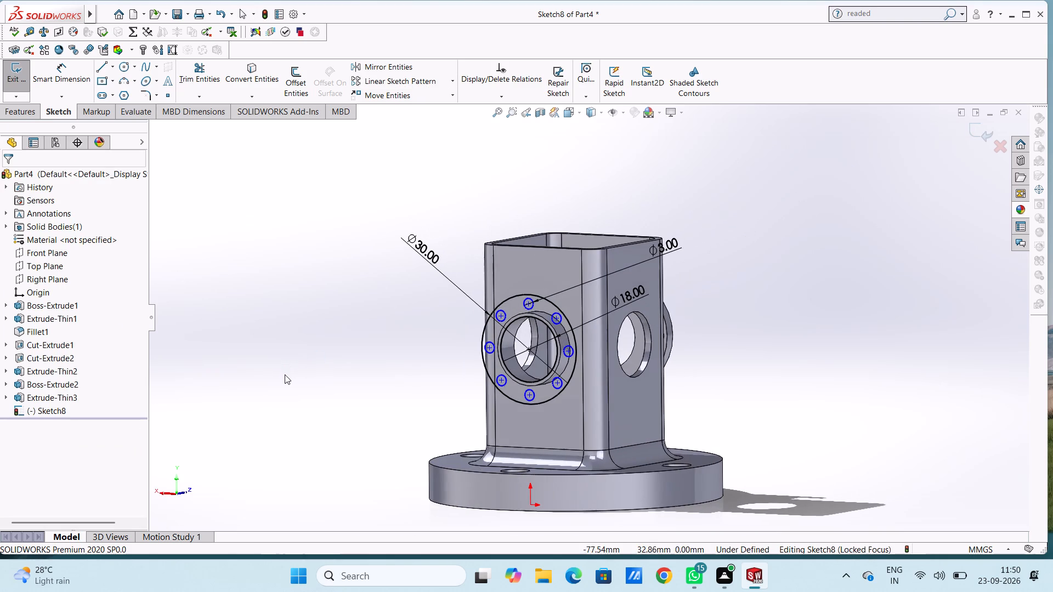
{"action": "left_click", "coordinate": [21, 116]}
{"action": "left_click", "coordinate": [20, 91]}
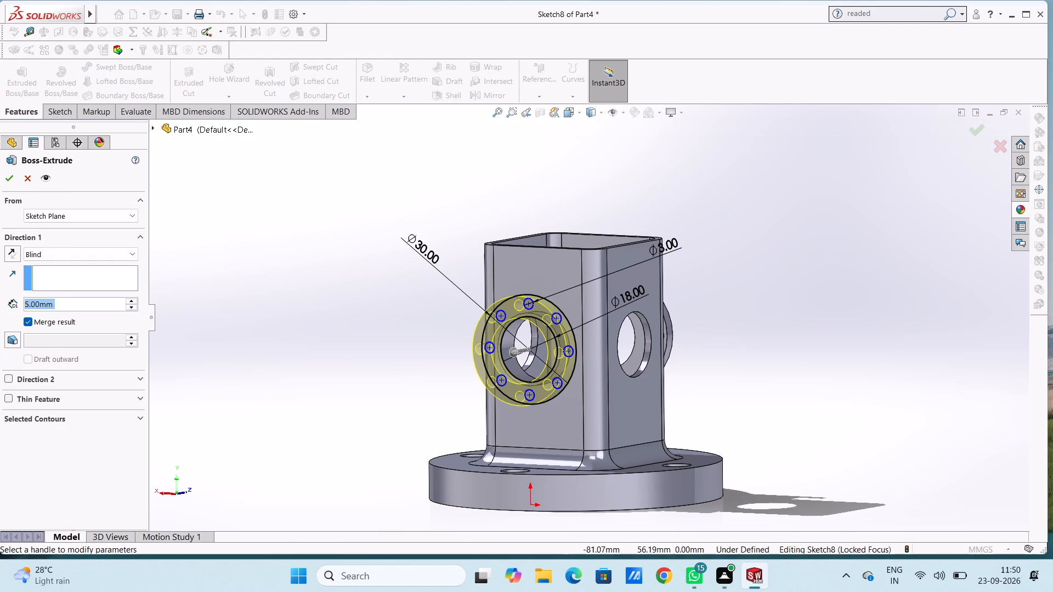
{"action": "key", "text": "3"}
{"action": "key", "text": "Return"}
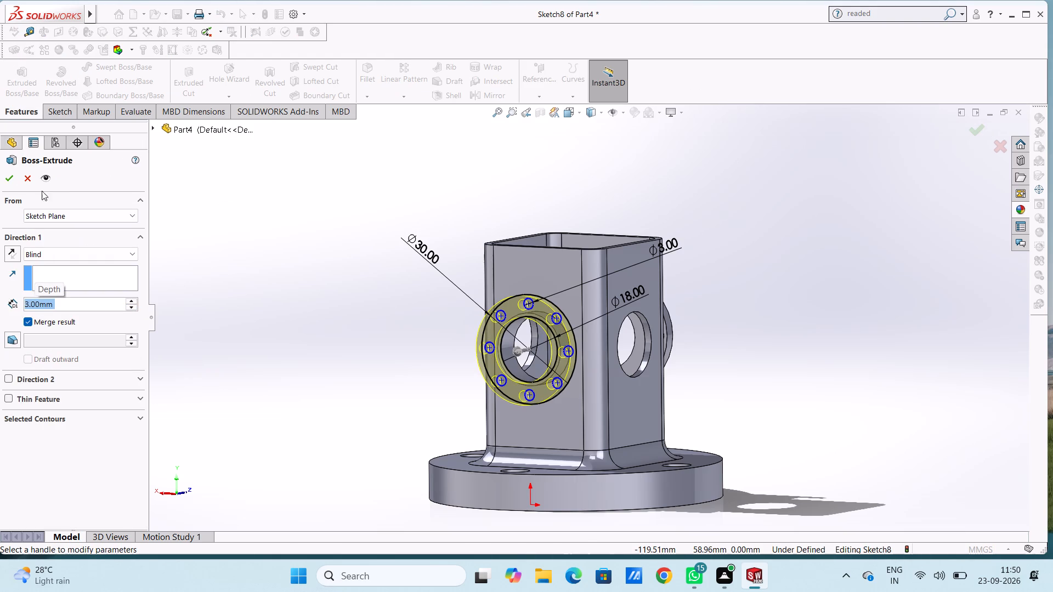
{"action": "left_click", "coordinate": [10, 178]}
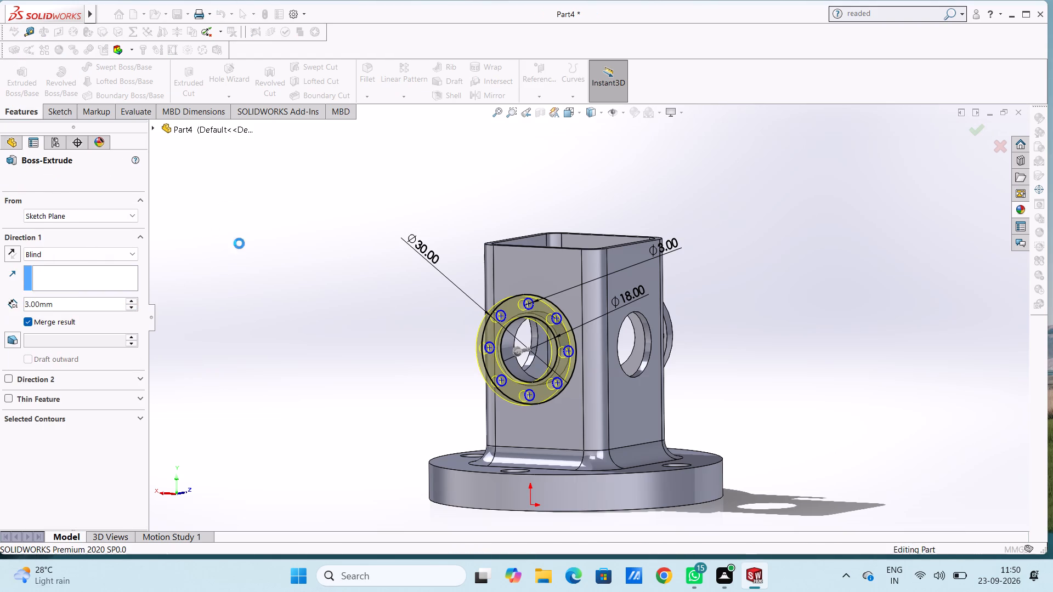
{"action": "left_click", "coordinate": [242, 241]}
Examine the finished part from all sides, including both drilled collar flanges, the tube's side holes and the underside of the base disc.
{"action": "middle_click_drag", "start_coordinate": [371, 242], "coordinate": [304, 305]}
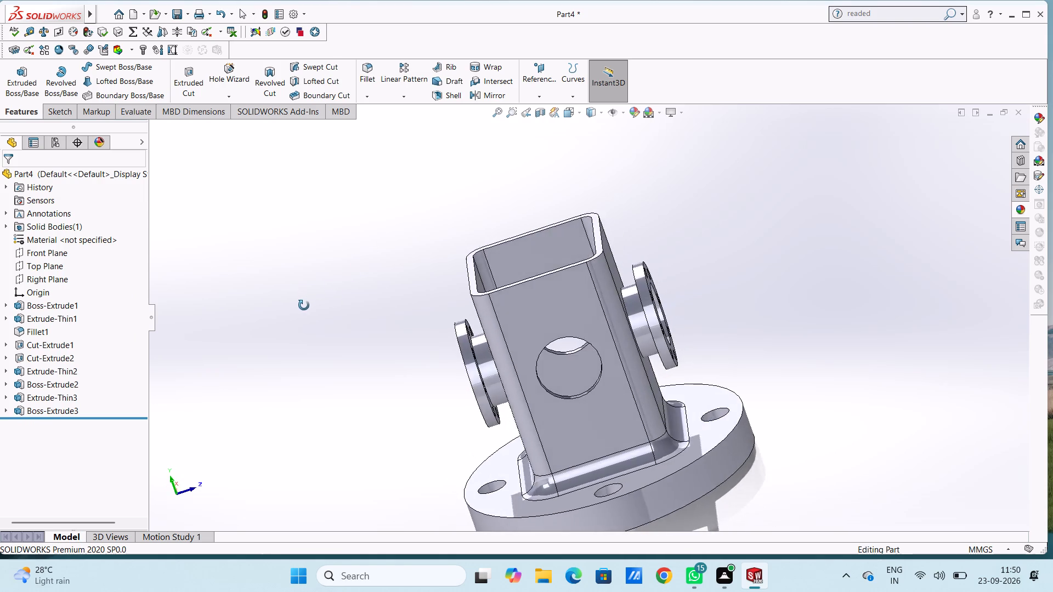
{"action": "middle_click_drag", "start_coordinate": [304, 305], "coordinate": [292, 377]}
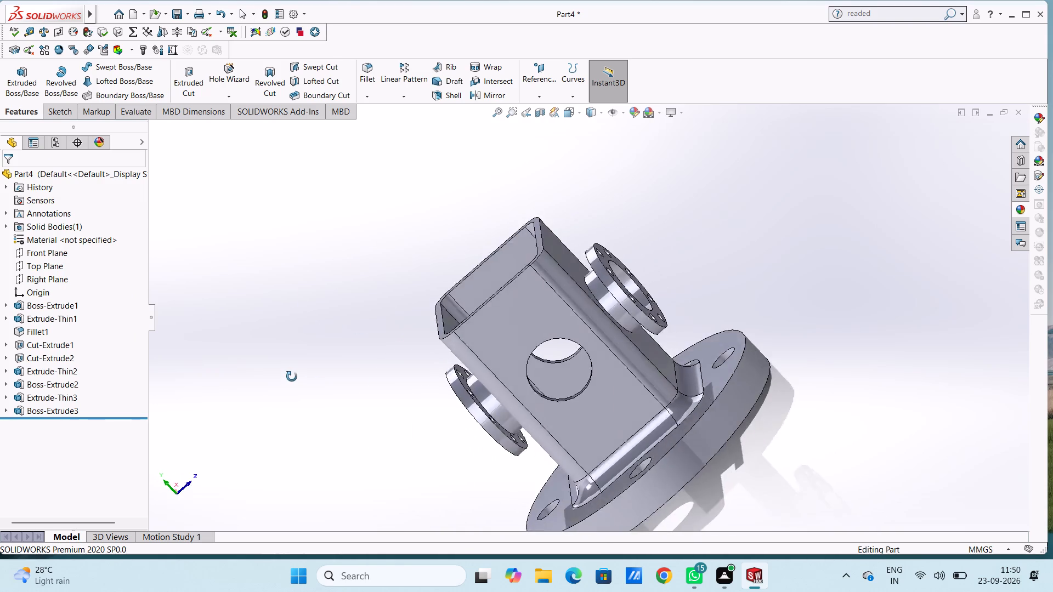
{"action": "middle_click_drag", "start_coordinate": [292, 377], "coordinate": [470, 447]}
{"action": "middle_click_drag", "start_coordinate": [199, 339], "coordinate": [349, 293]}
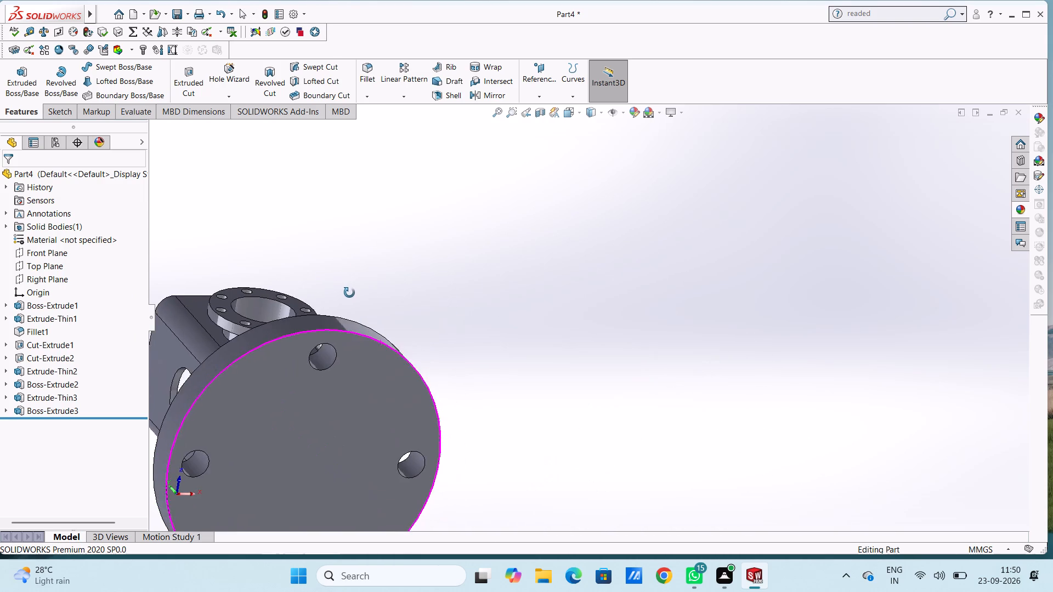
{"action": "middle_click_drag", "start_coordinate": [349, 293], "coordinate": [280, 291]}
{"action": "scroll", "coordinate": [318, 420], "scroll_direction": "up", "scroll_amount": 3}
{"action": "scroll", "coordinate": [484, 419], "scroll_direction": "down", "scroll_amount": 2}
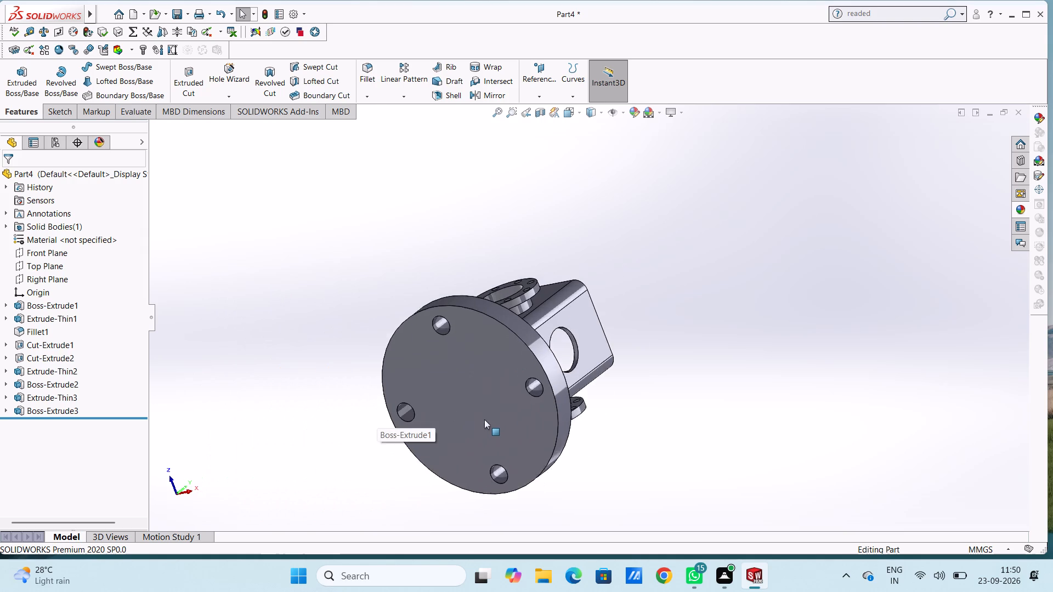
{"action": "scroll", "coordinate": [484, 419], "scroll_direction": "down", "scroll_amount": 1}
{"action": "middle_click_drag", "start_coordinate": [474, 366], "coordinate": [601, 308]}
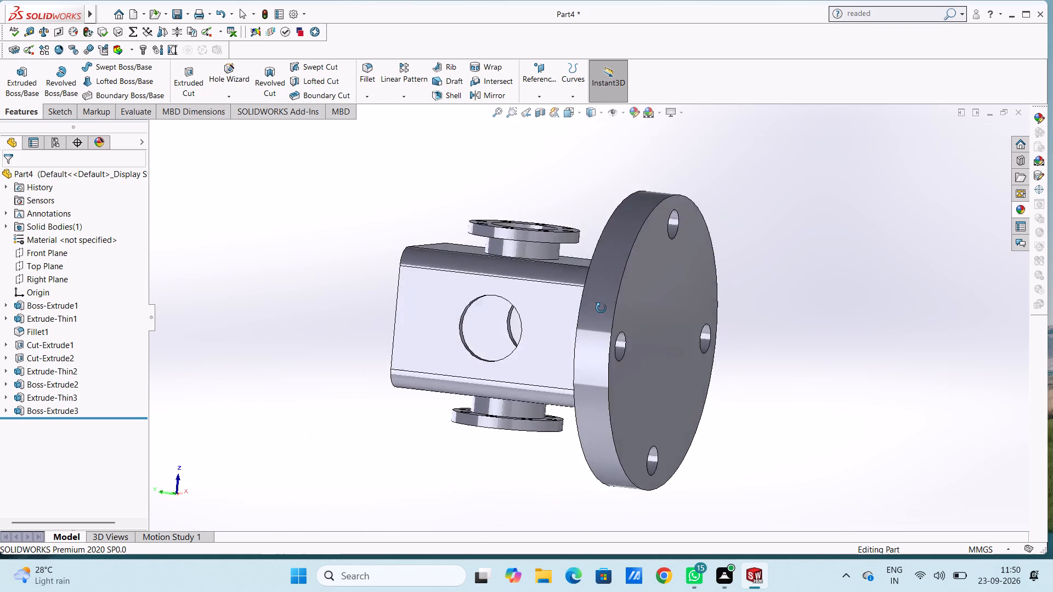
{"action": "middle_click_drag", "start_coordinate": [601, 308], "coordinate": [652, 290]}
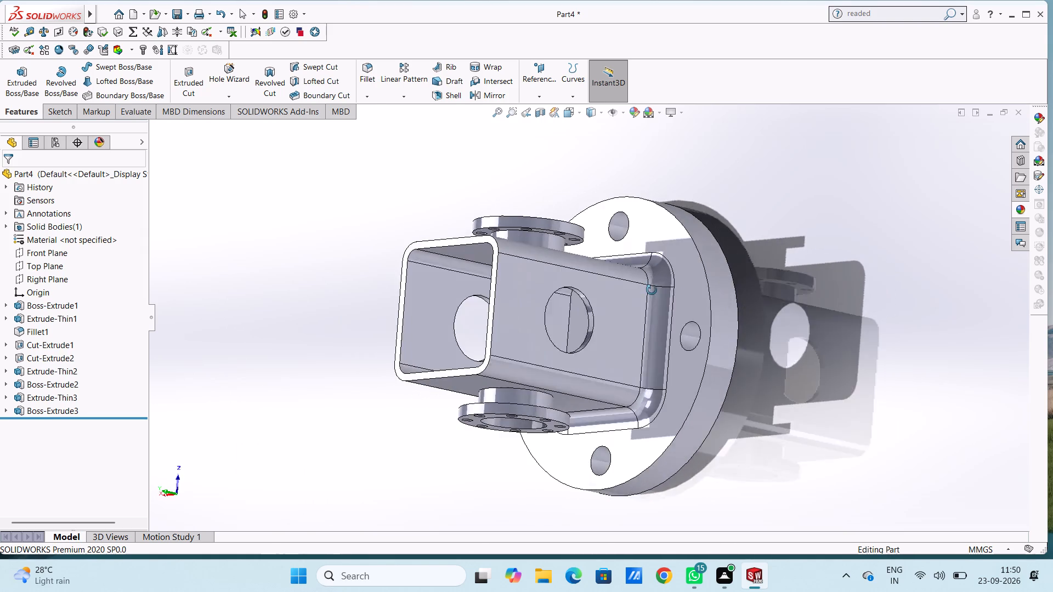
{"action": "middle_click_drag", "start_coordinate": [652, 290], "coordinate": [371, 270]}
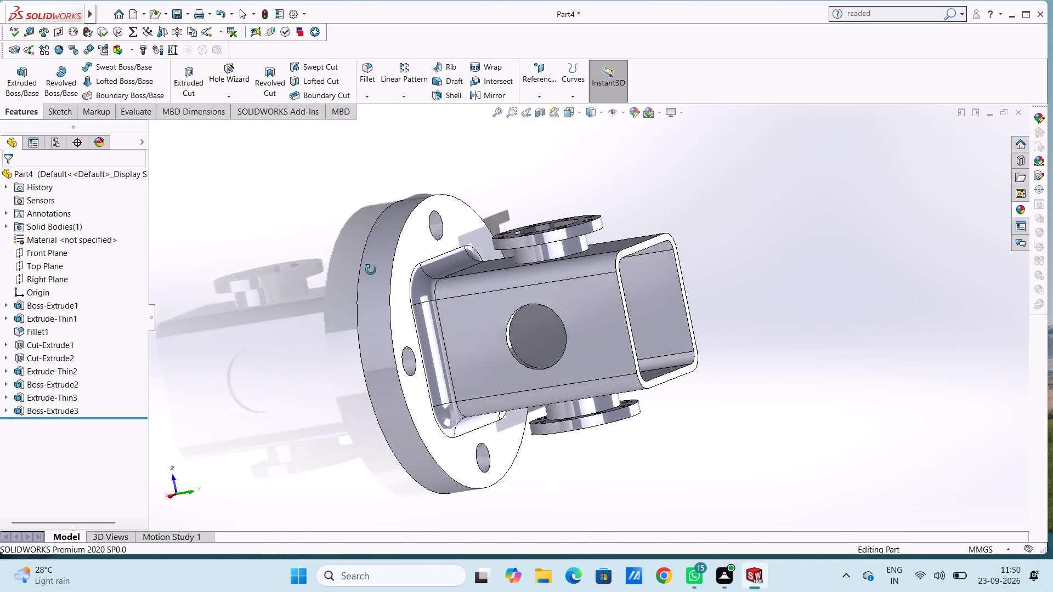
{"action": "middle_click_drag", "start_coordinate": [371, 270], "coordinate": [265, 316]}
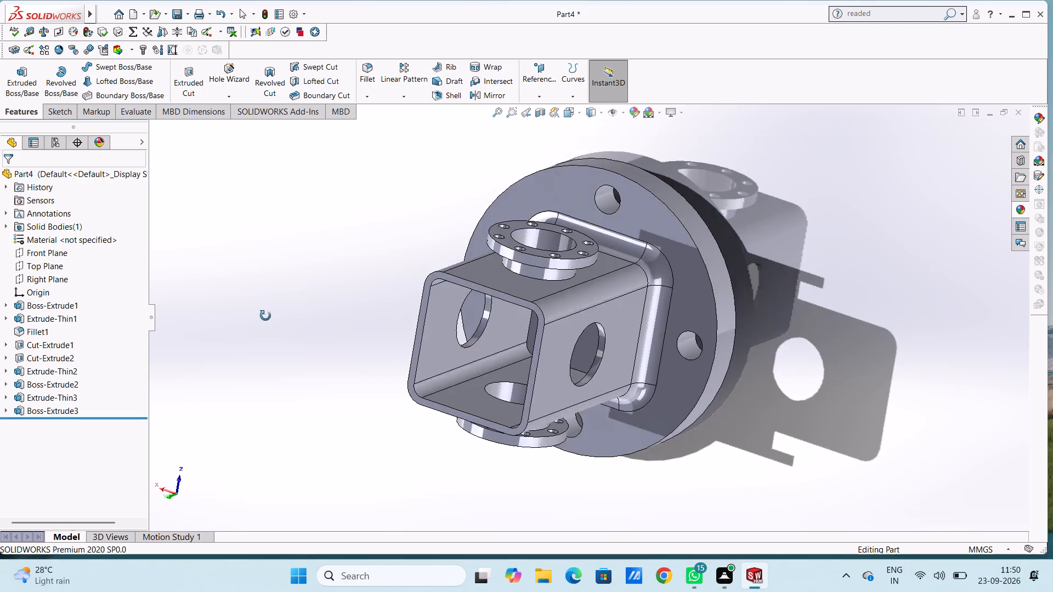
{"action": "middle_click_drag", "start_coordinate": [265, 316], "coordinate": [357, 303]}
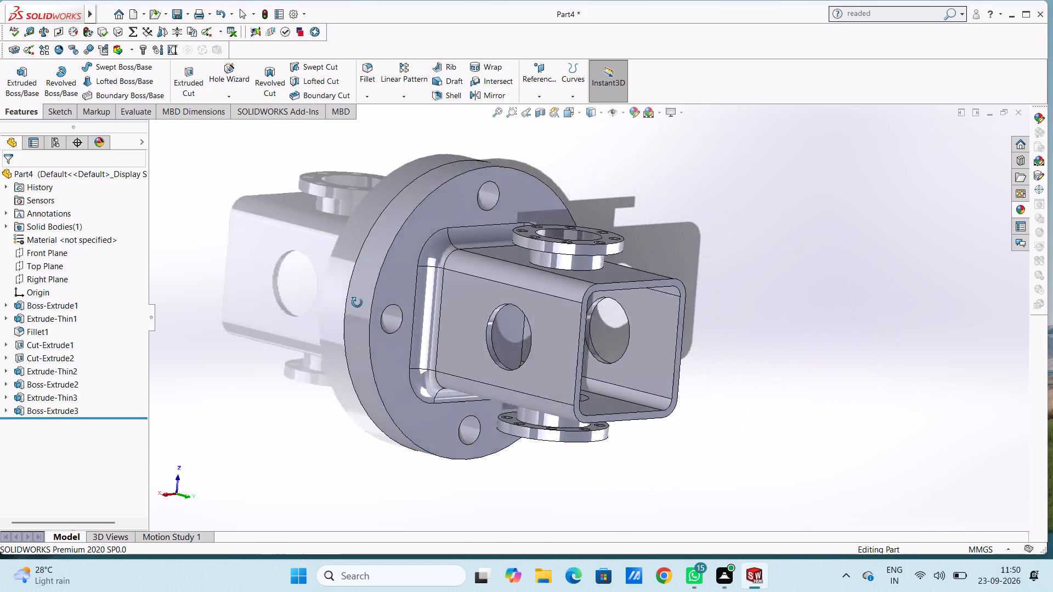
{"action": "middle_click_drag", "start_coordinate": [357, 303], "coordinate": [197, 168]}
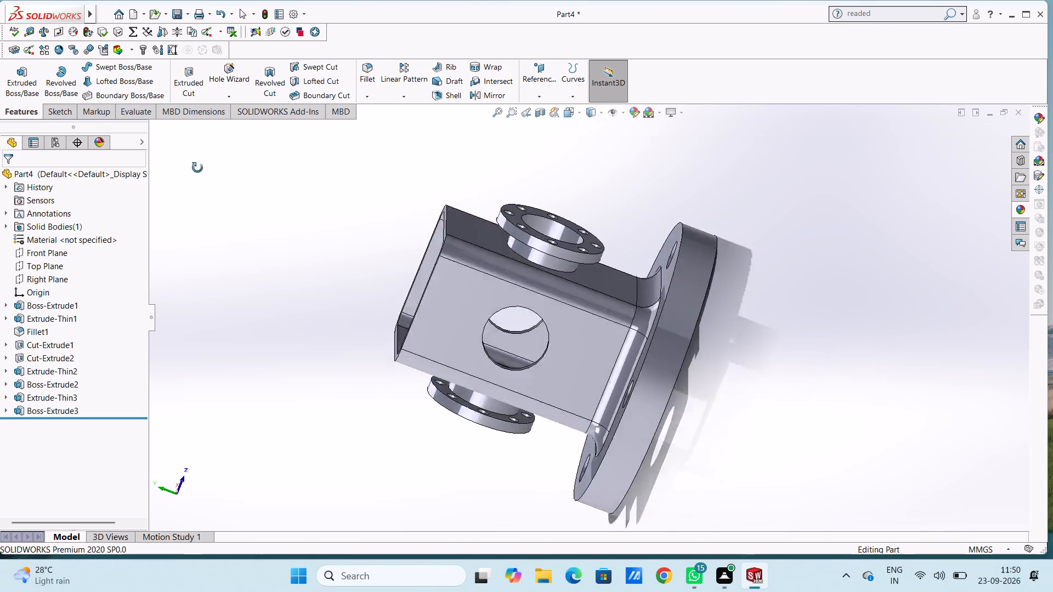
{"action": "middle_click_drag", "start_coordinate": [197, 168], "coordinate": [401, 309]}
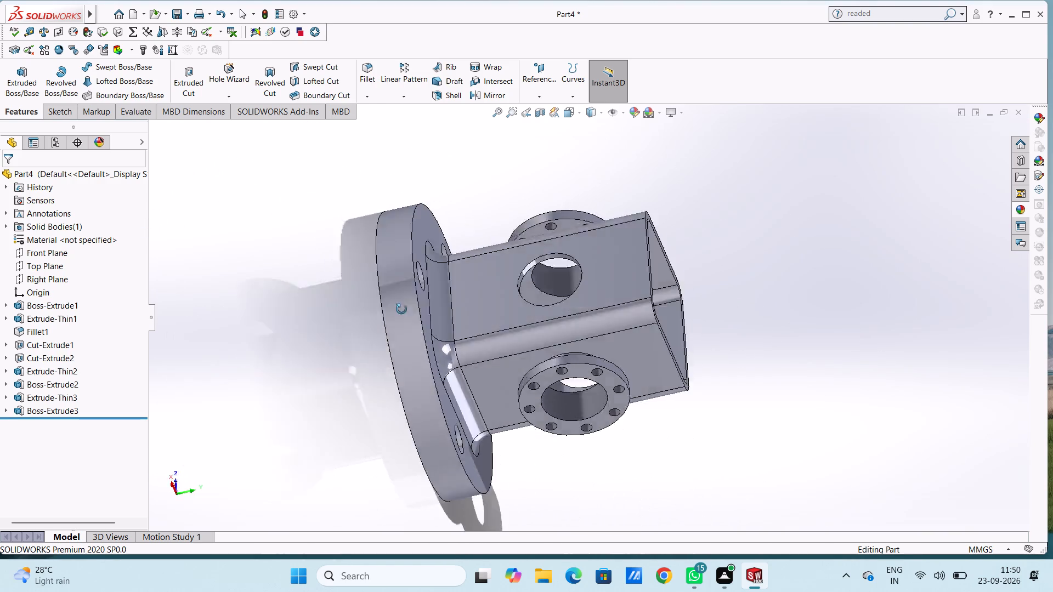
{"action": "middle_click_drag", "start_coordinate": [401, 309], "coordinate": [208, 201]}
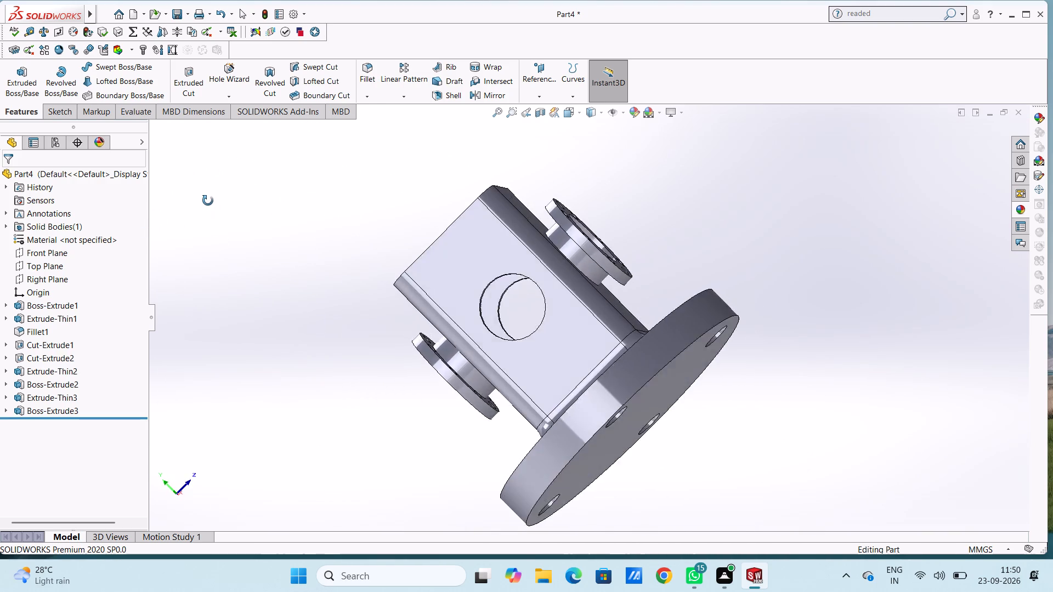
{"action": "middle_click_drag", "start_coordinate": [208, 201], "coordinate": [210, 283]}
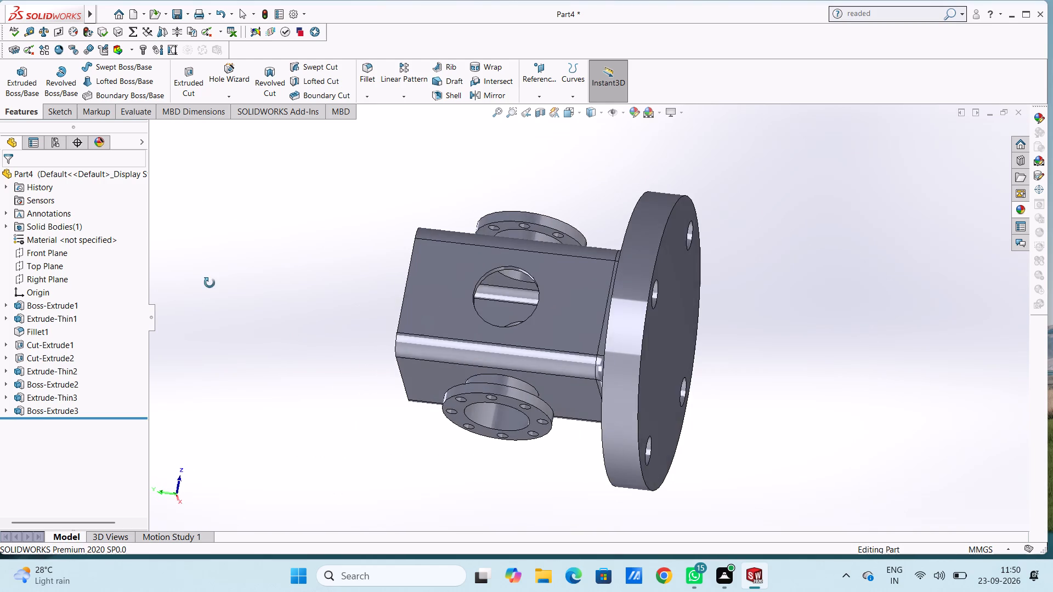
{"action": "middle_click_drag", "start_coordinate": [210, 283], "coordinate": [423, 279]}
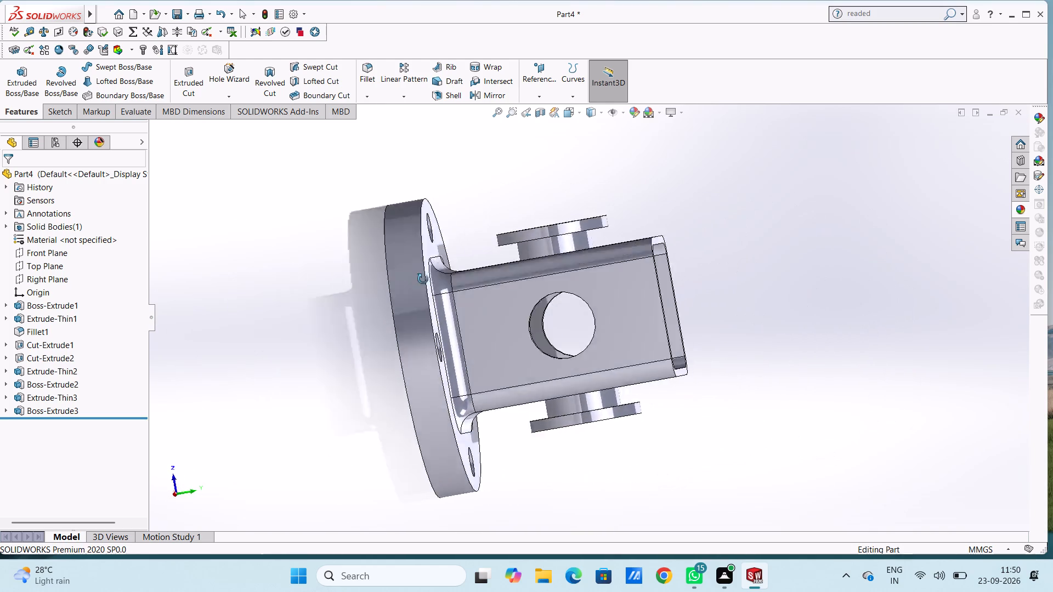
{"action": "middle_click_drag", "start_coordinate": [423, 279], "coordinate": [310, 452]}
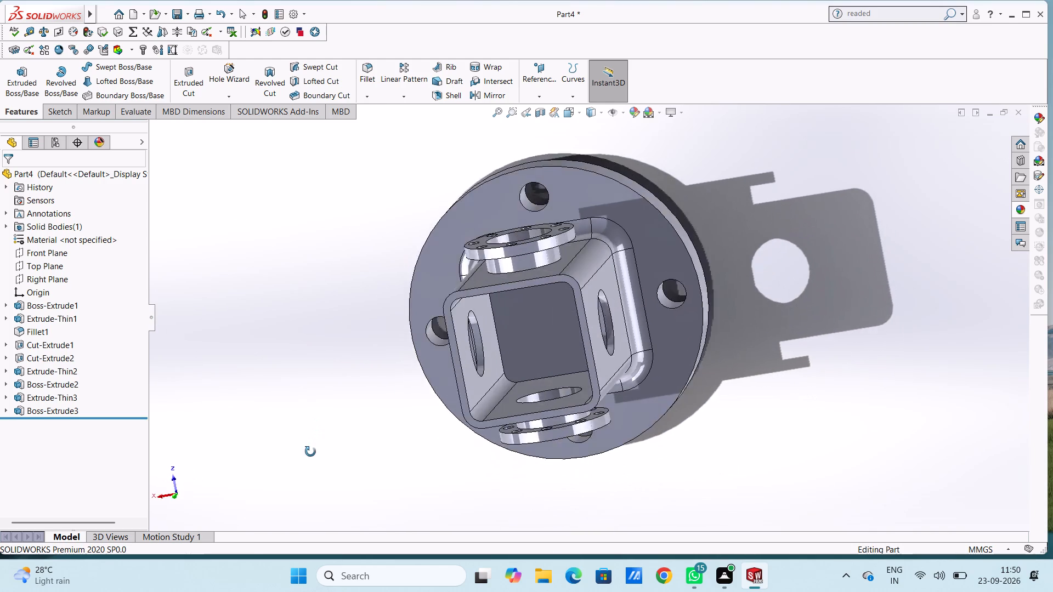
{"action": "middle_click_drag", "start_coordinate": [310, 452], "coordinate": [414, 420]}
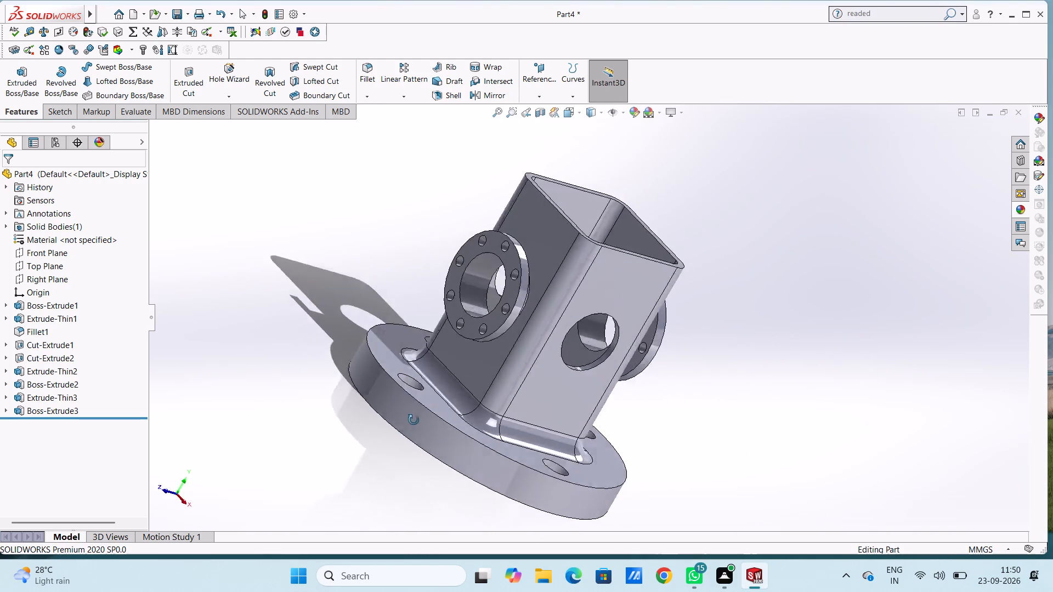
{"action": "middle_click_drag", "start_coordinate": [414, 420], "coordinate": [285, 278]}
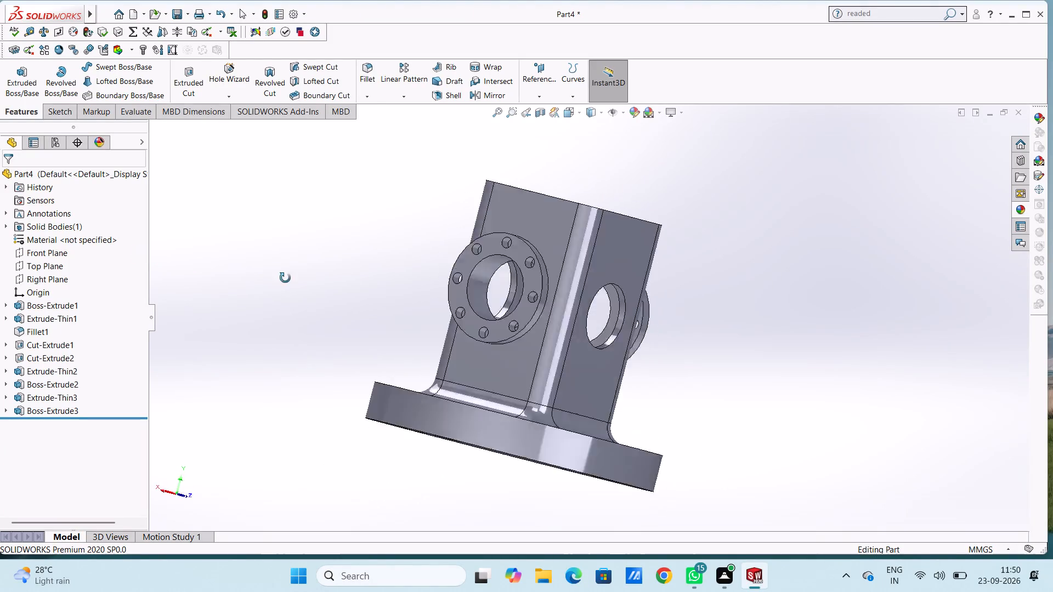
{"action": "middle_click_drag", "start_coordinate": [285, 278], "coordinate": [250, 344]}
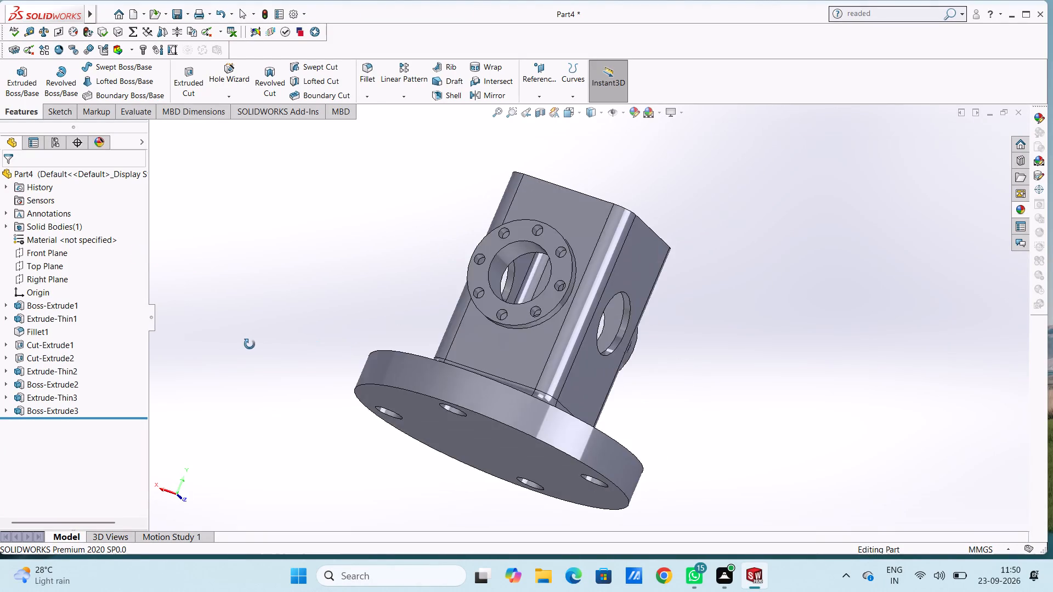
{"action": "middle_click_drag", "start_coordinate": [250, 344], "coordinate": [371, 357]}
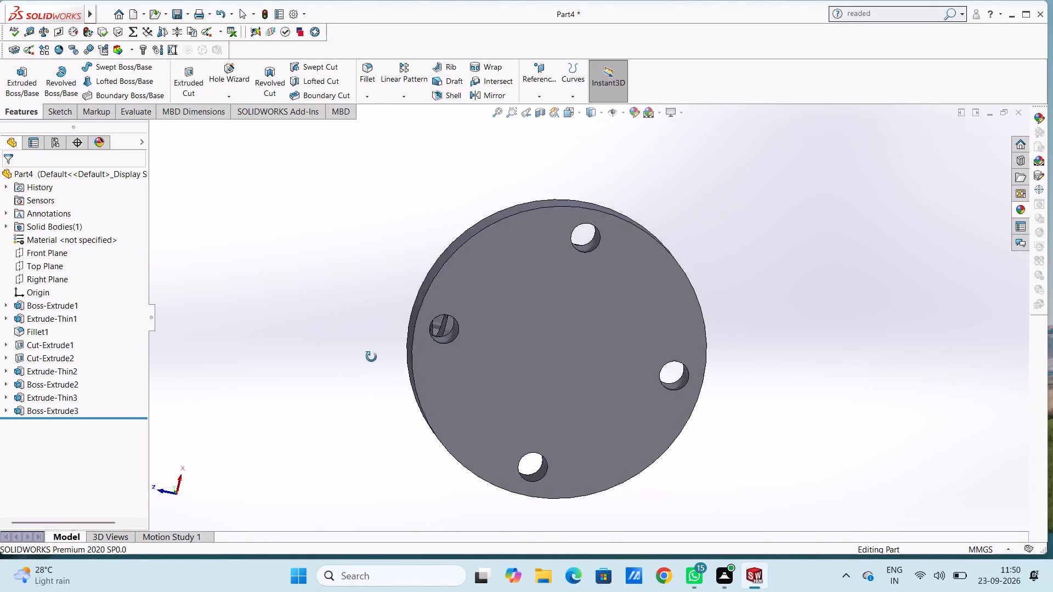
{"action": "middle_click_drag", "start_coordinate": [371, 357], "coordinate": [501, 329]}
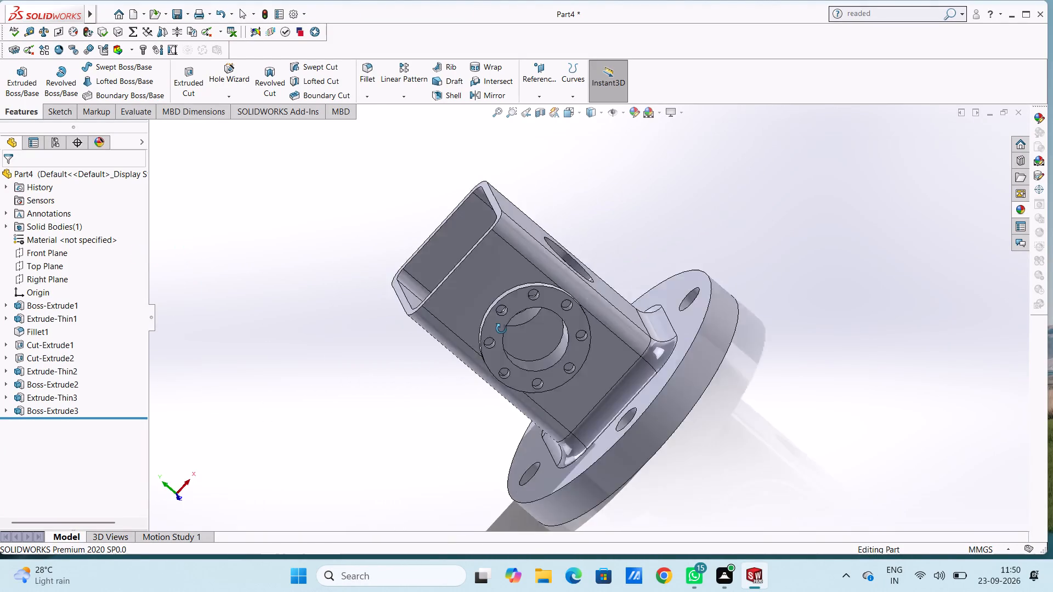
{"action": "middle_click_drag", "start_coordinate": [501, 329], "coordinate": [483, 353]}
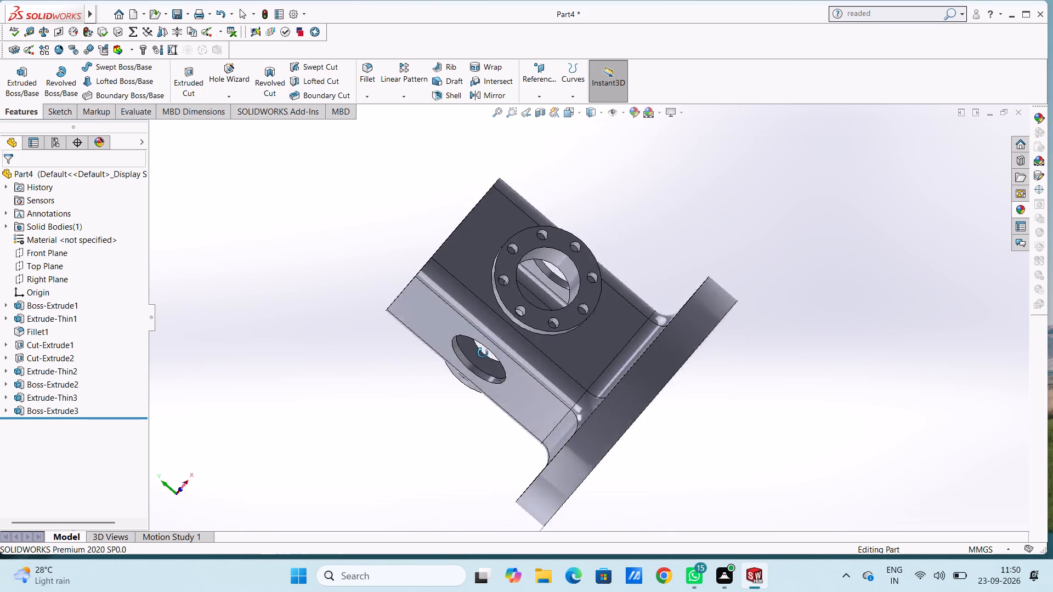
{"action": "middle_click_drag", "start_coordinate": [483, 353], "coordinate": [858, 409]}
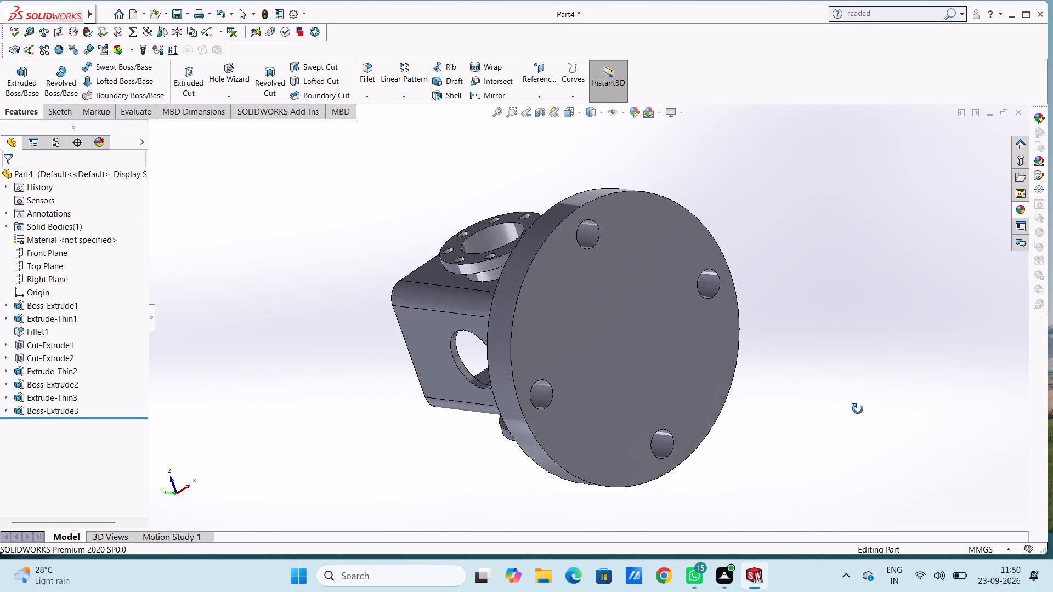
Examine the part from several angles, including the drilled collar flanges and the tube's side holes, finishing in an isometric view.
{"action": "middle_click_drag", "start_coordinate": [858, 409], "coordinate": [591, 322]}
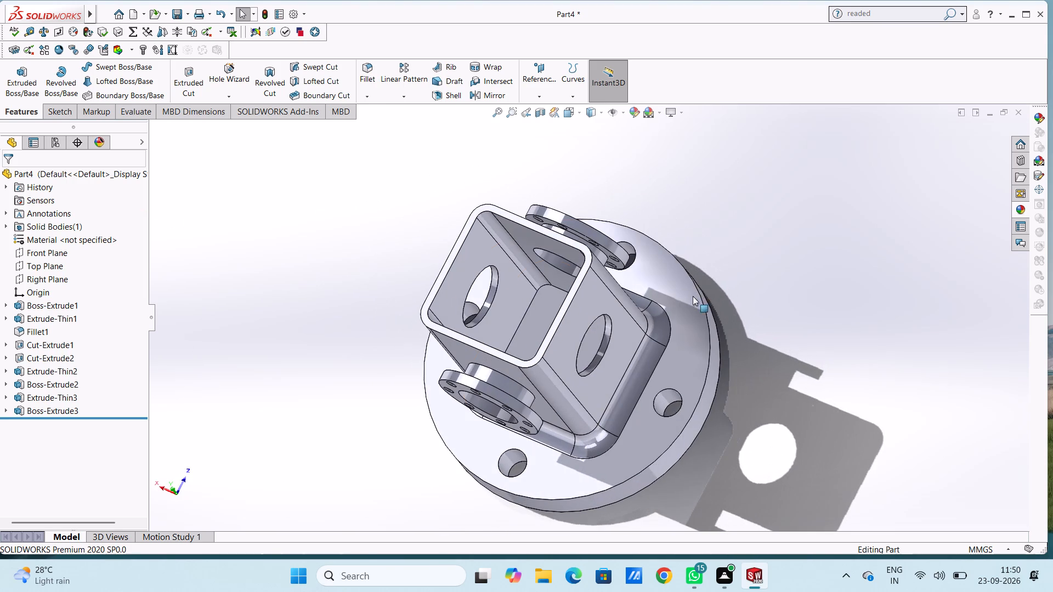
{"action": "middle_click_drag", "start_coordinate": [700, 301], "coordinate": [639, 311]}
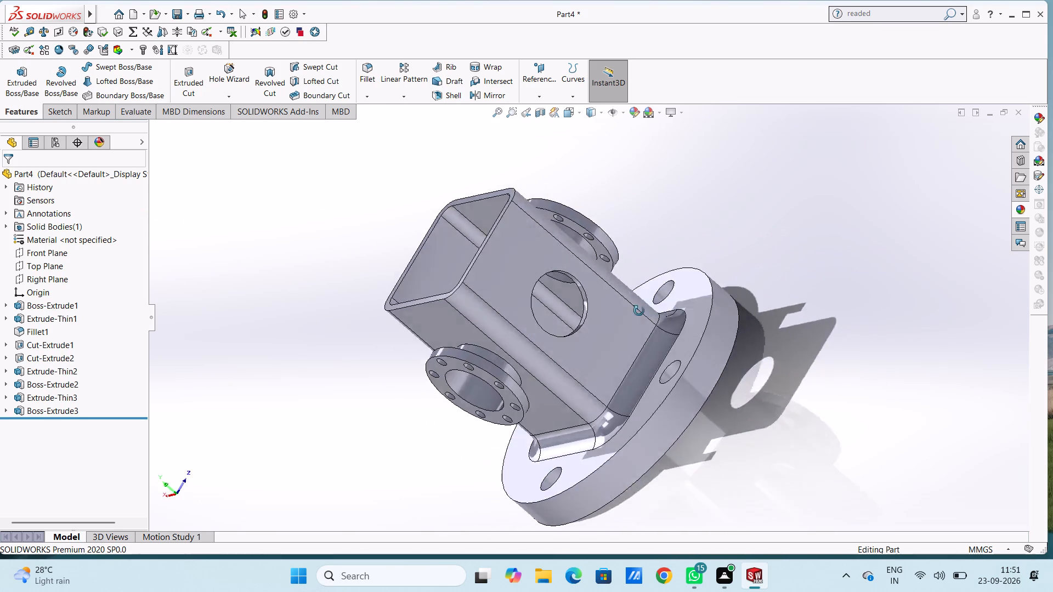
{"action": "middle_click_drag", "start_coordinate": [639, 311], "coordinate": [428, 236]}
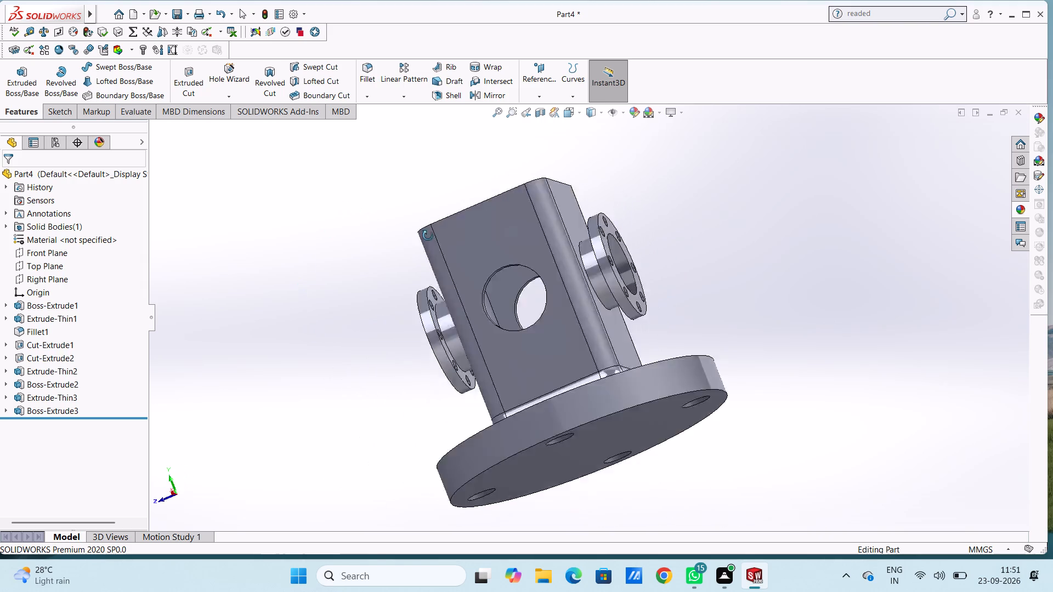
{"action": "middle_click_drag", "start_coordinate": [428, 236], "coordinate": [579, 367]}
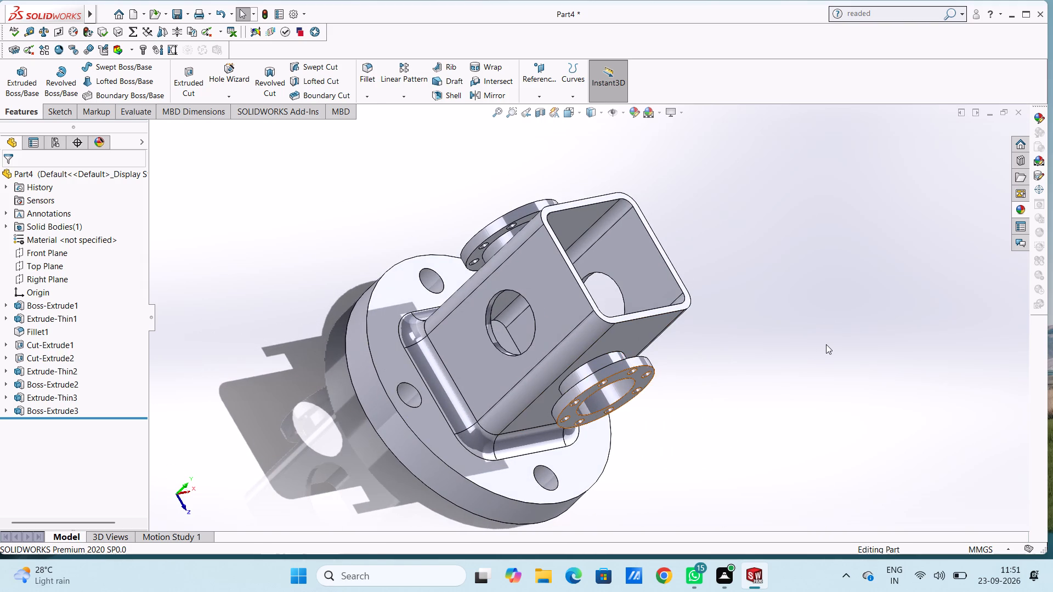
{"action": "key", "text": "ctrl+7"}
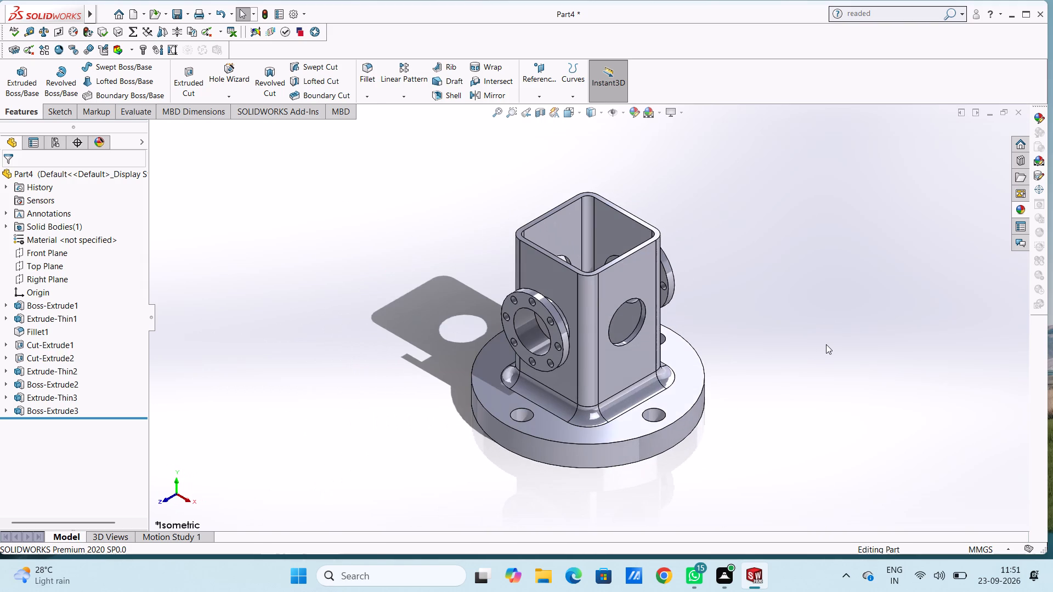
On the tube's left face, sketch a circle concentric with the side hole and dimension its diameter at 18 mm.
{"action": "key", "text": "ctrl+3"}
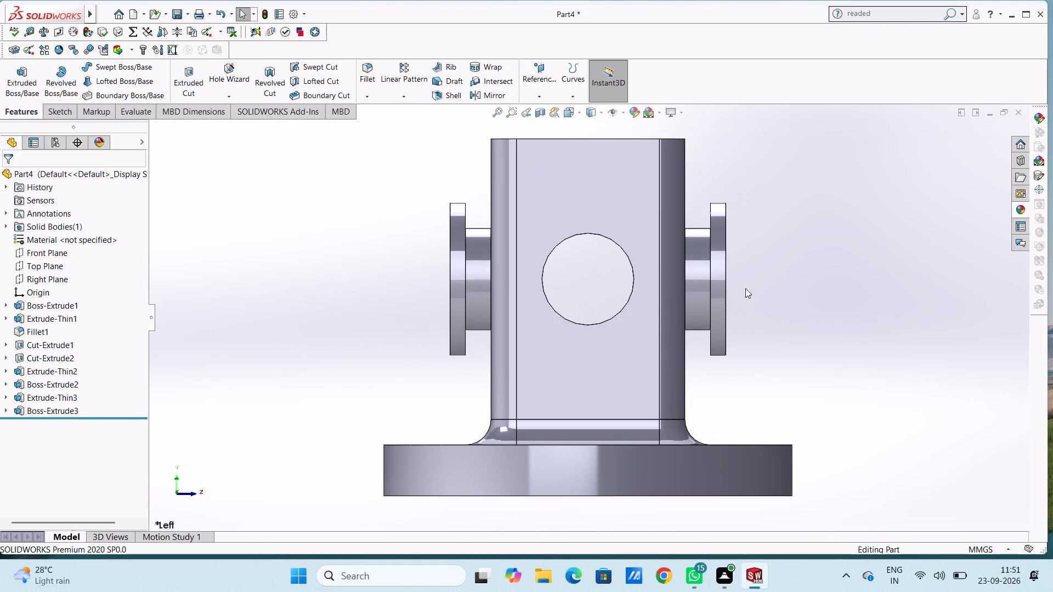
{"action": "left_click", "coordinate": [588, 197]}
{"action": "left_click", "coordinate": [639, 168]}
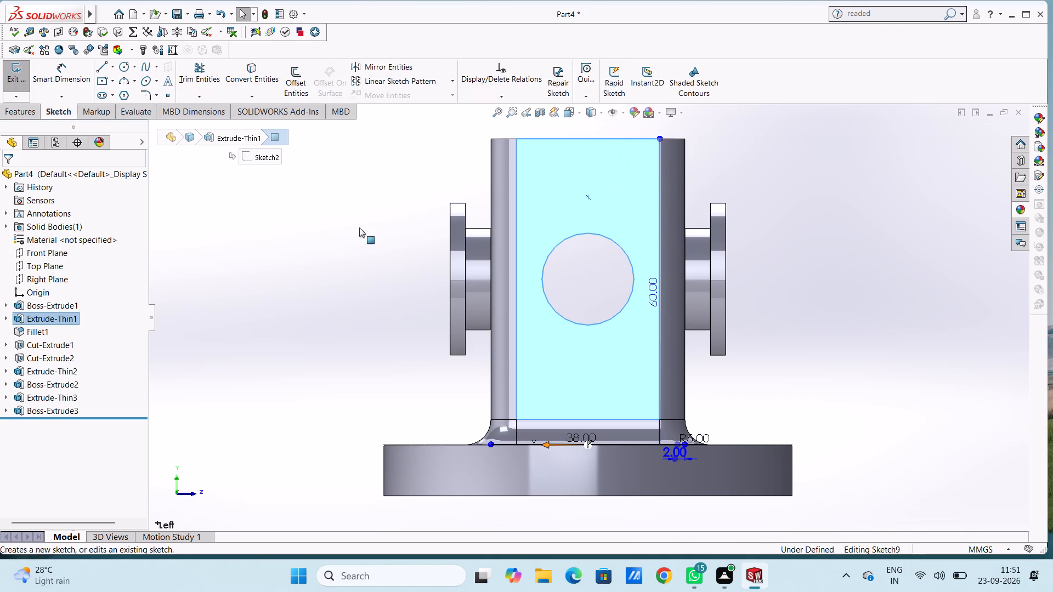
{"action": "left_click", "coordinate": [196, 265]}
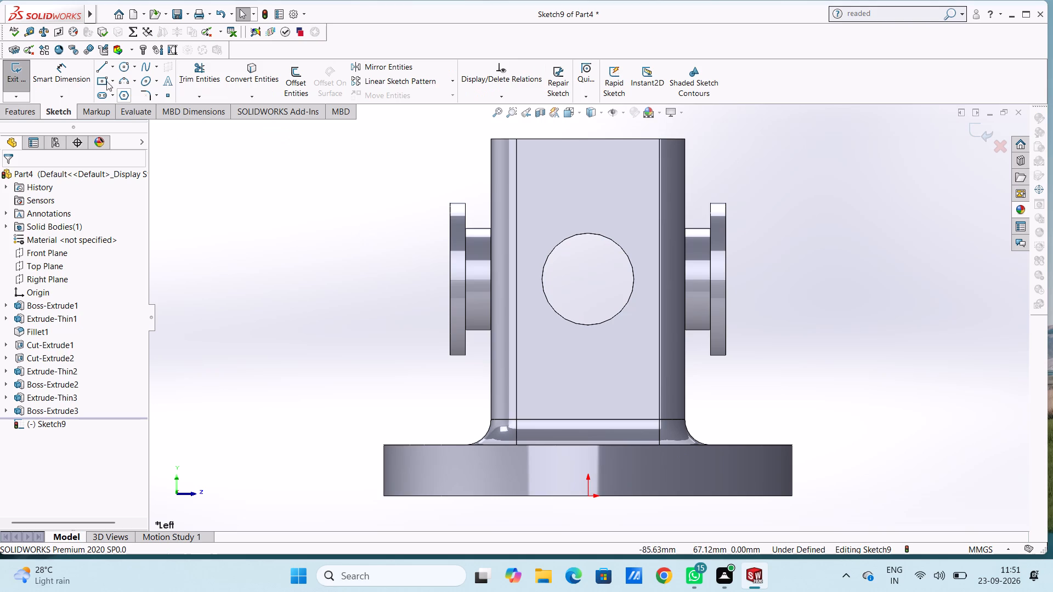
{"action": "left_click", "coordinate": [124, 71]}
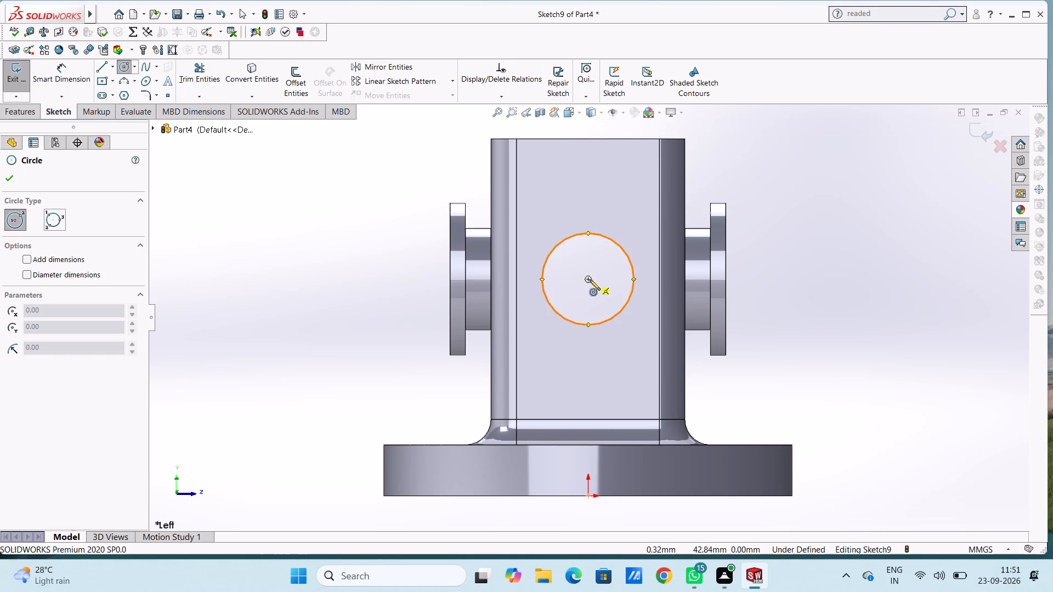
{"action": "left_click", "coordinate": [588, 278]}
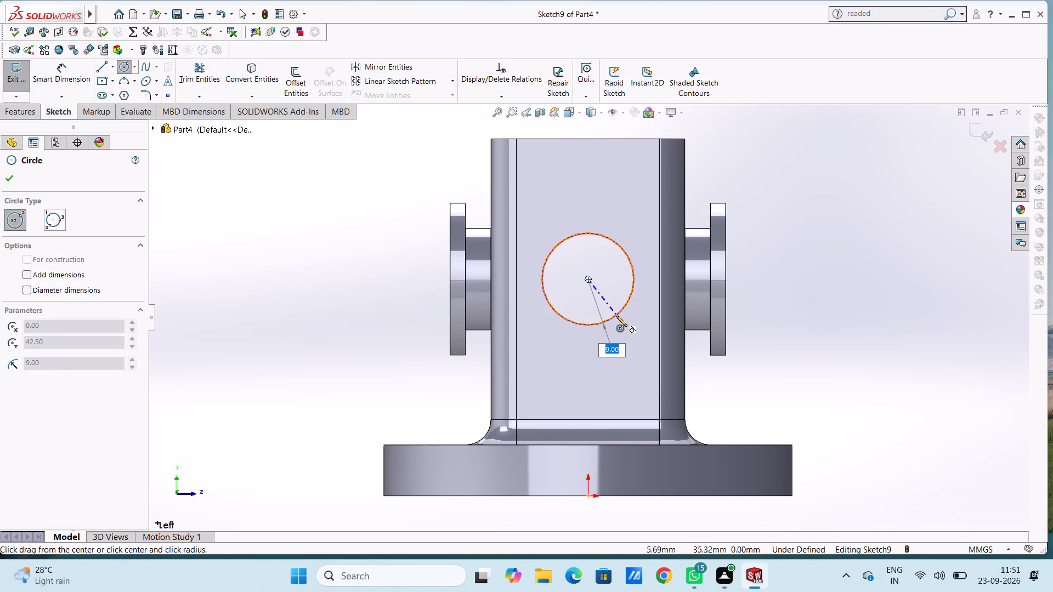
{"action": "left_click", "coordinate": [616, 316]}
{"action": "key", "text": "Escape"}
{"action": "key", "text": "Escape"}
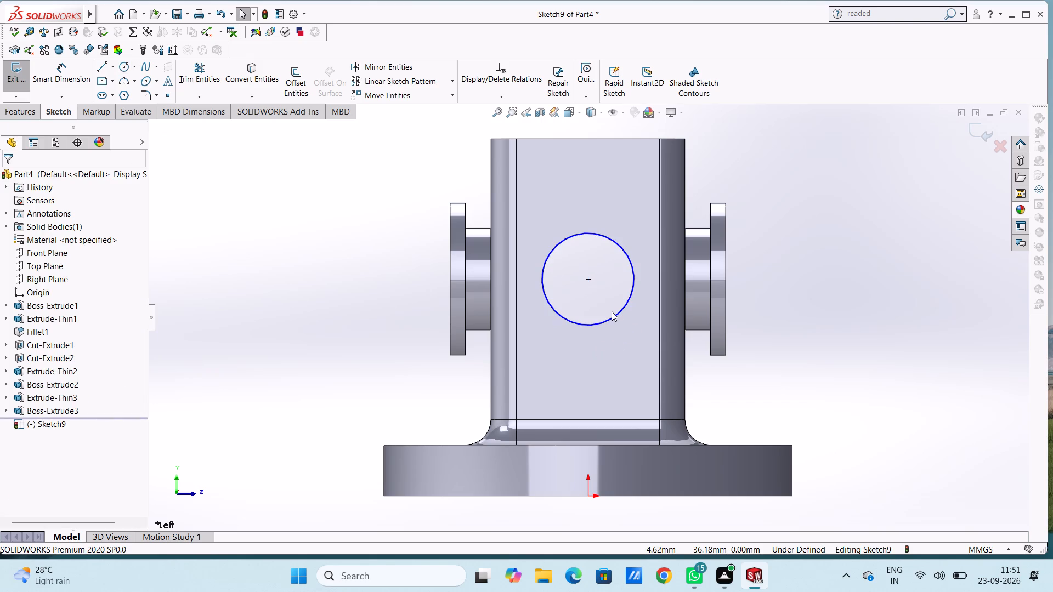
{"action": "left_click", "coordinate": [69, 70]}
{"action": "left_click", "coordinate": [541, 277]}
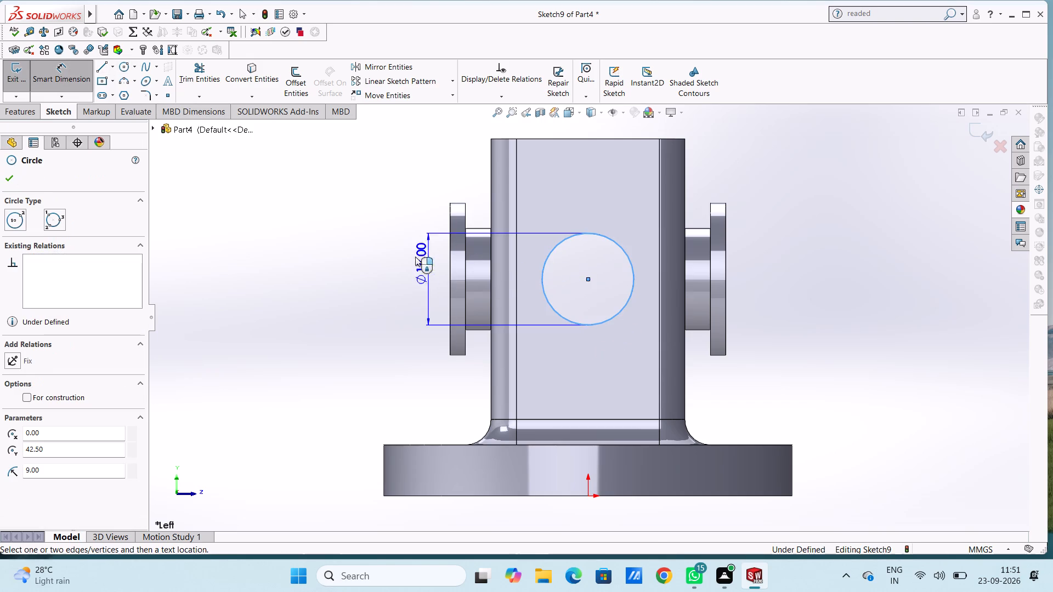
{"action": "left_click", "coordinate": [362, 187]}
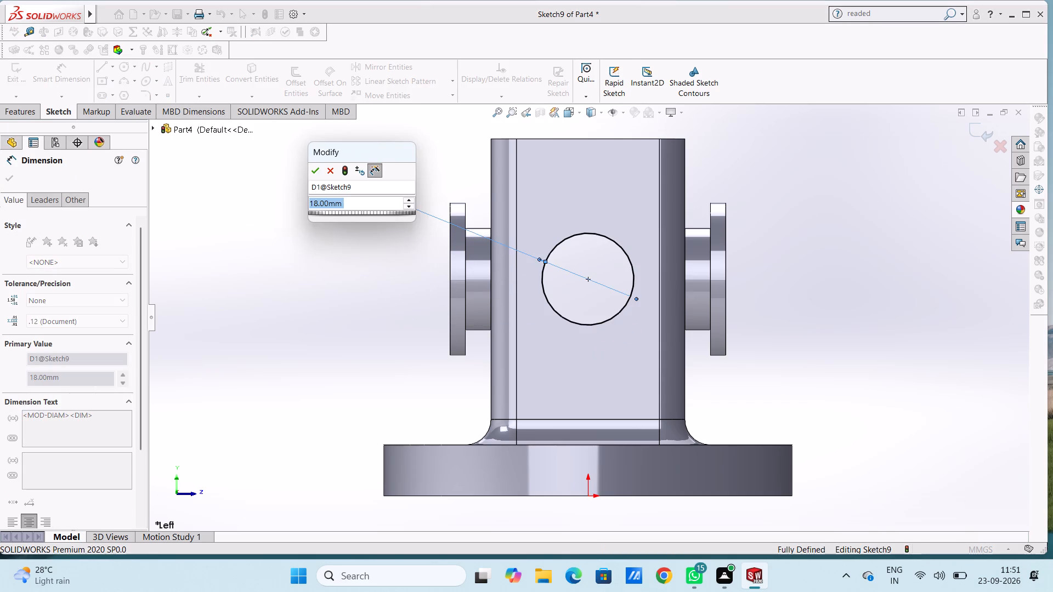
{"action": "left_click", "coordinate": [315, 174]}
{"action": "left_click", "coordinate": [289, 189]}
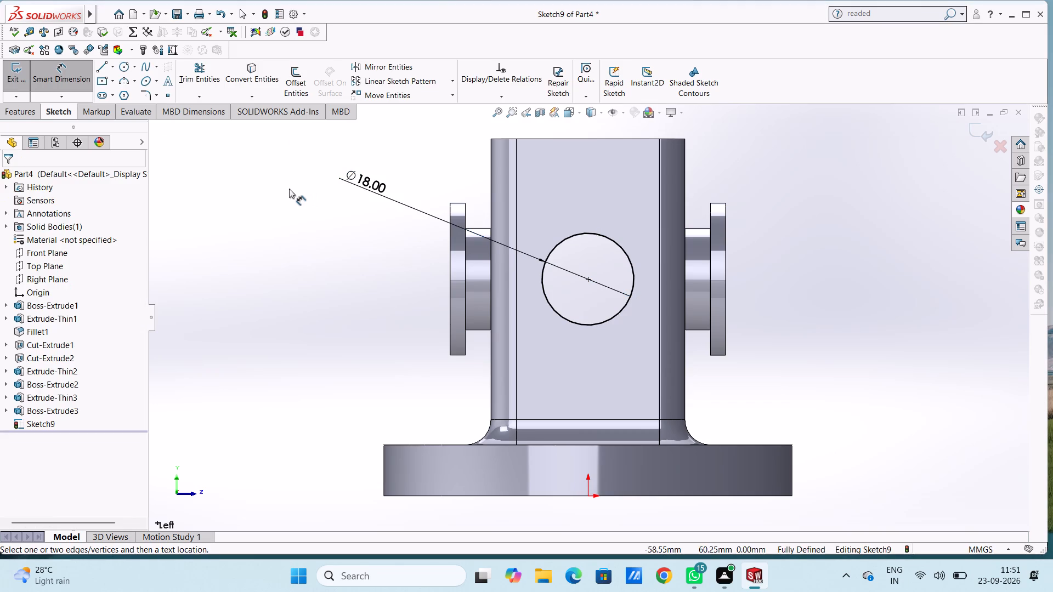
Extrude the 18 mm circle as a 6 mm blind thin boss with a 1 mm one-direction wall, merged with the part.
{"action": "left_click", "coordinate": [27, 109]}
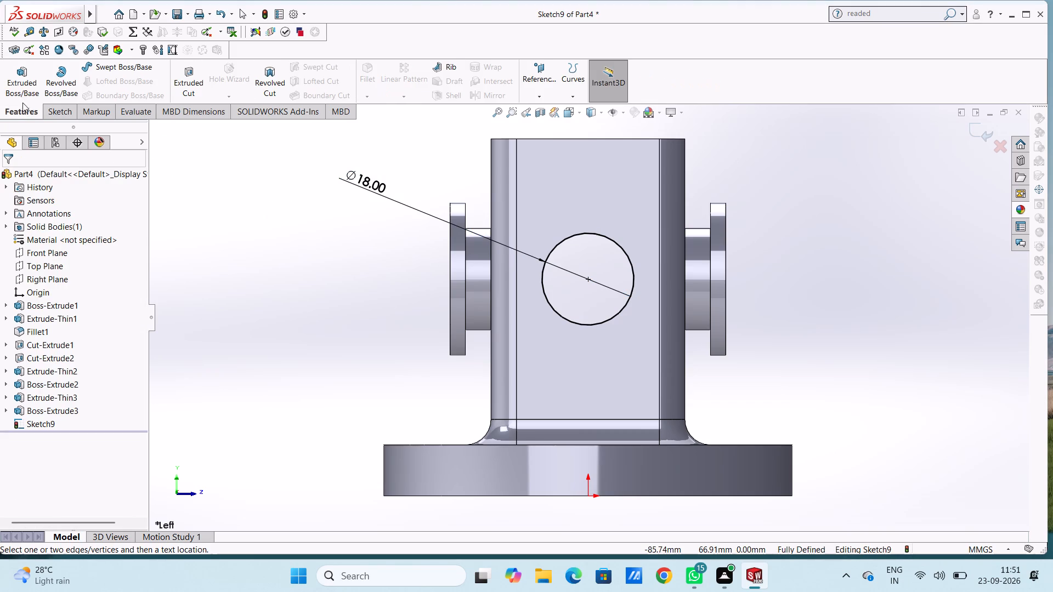
{"action": "left_click", "coordinate": [25, 82]}
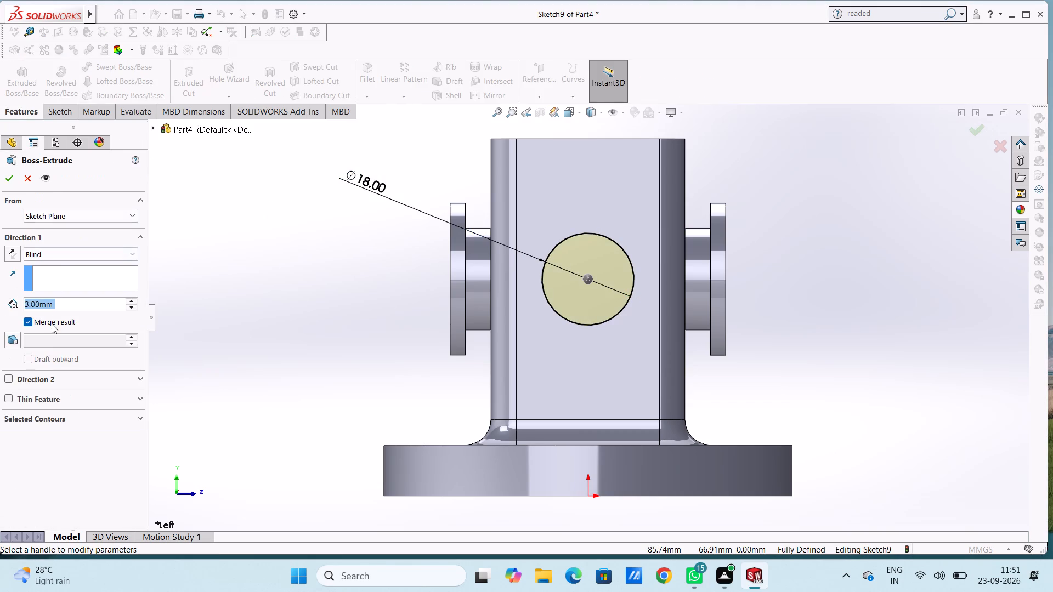
{"action": "left_click", "coordinate": [10, 397]}
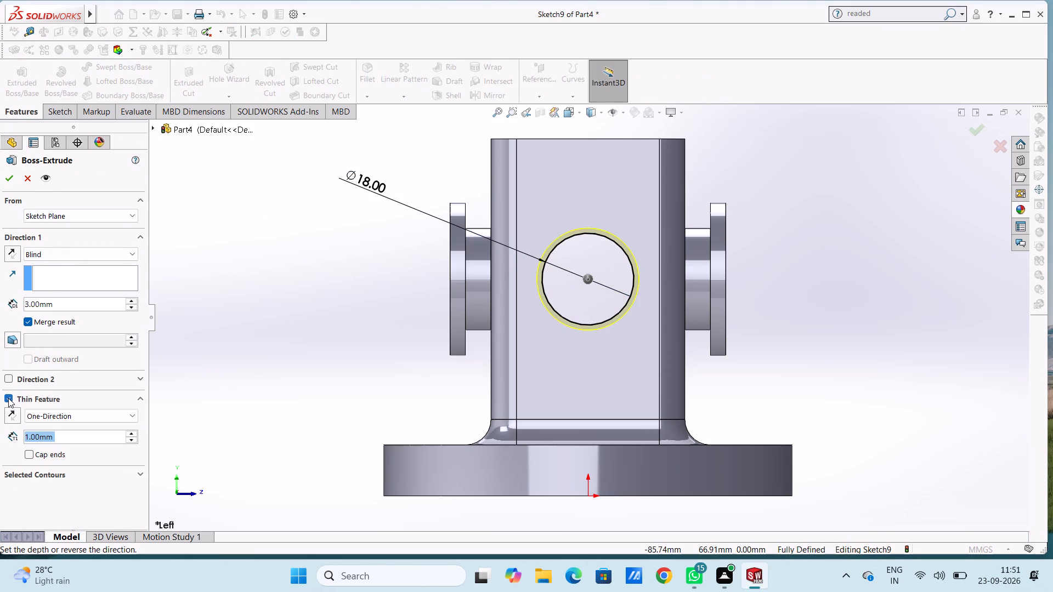
{"action": "left_click", "coordinate": [69, 310]}
{"action": "double_click", "coordinate": [69, 306]}
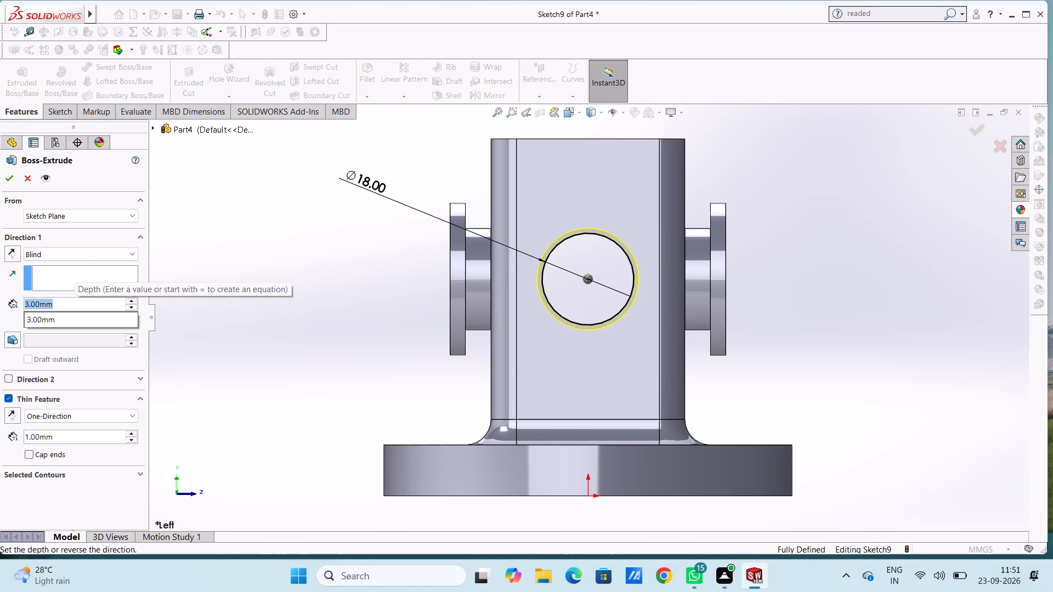
{"action": "key", "text": "6"}
{"action": "key", "text": "Return"}
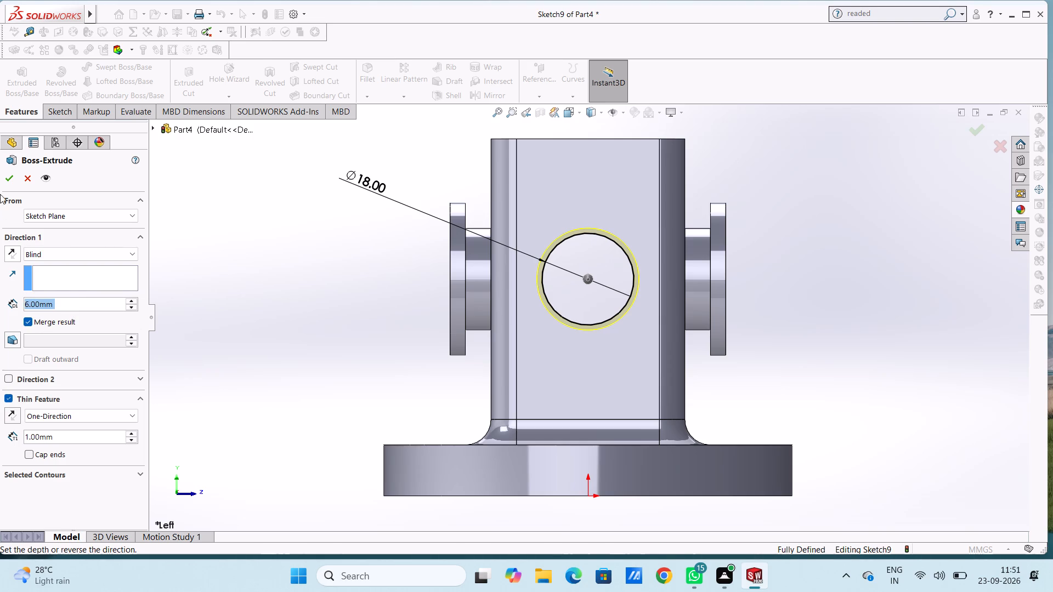
{"action": "left_click", "coordinate": [6, 176]}
Start a new sketch on the outer ring face of the tube's left collar.
{"action": "middle_click_drag", "start_coordinate": [240, 263], "coordinate": [248, 270]}
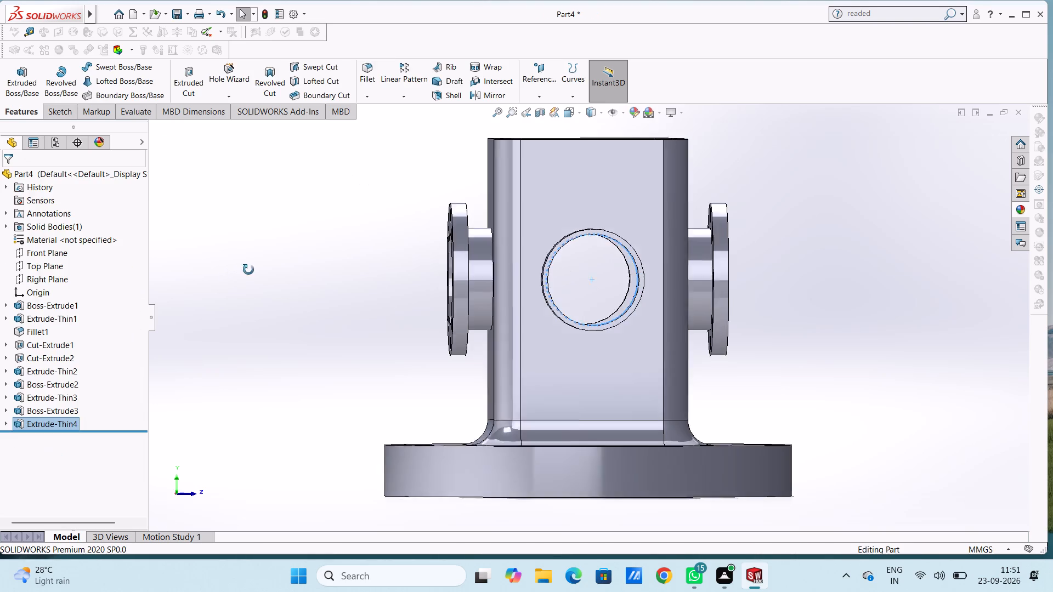
{"action": "middle_click_drag", "start_coordinate": [248, 270], "coordinate": [282, 367]}
{"action": "middle_click_drag", "start_coordinate": [322, 274], "coordinate": [285, 362]}
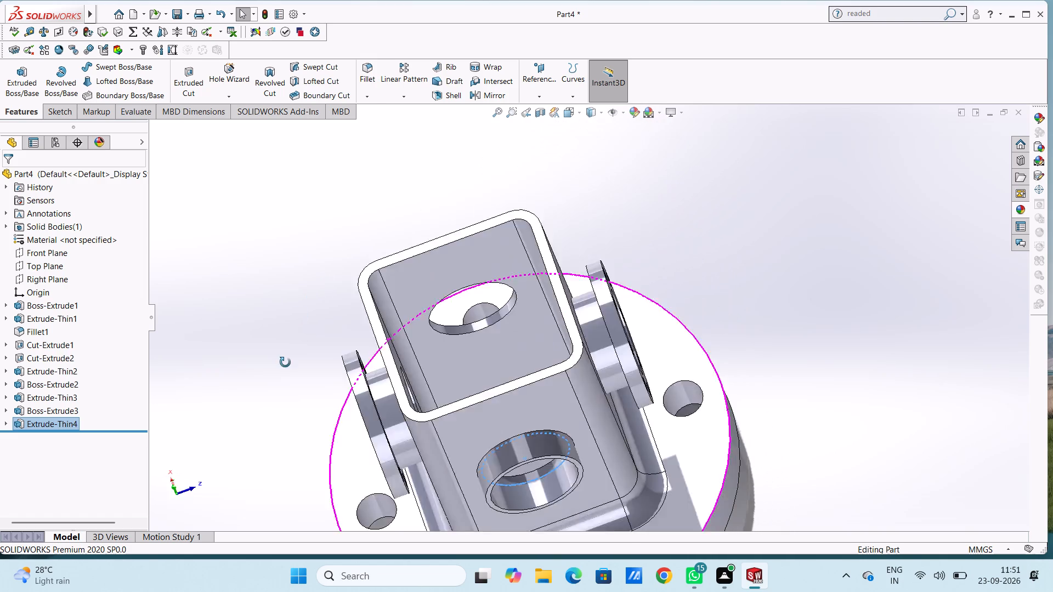
{"action": "middle_click_drag", "start_coordinate": [285, 362], "coordinate": [298, 334]}
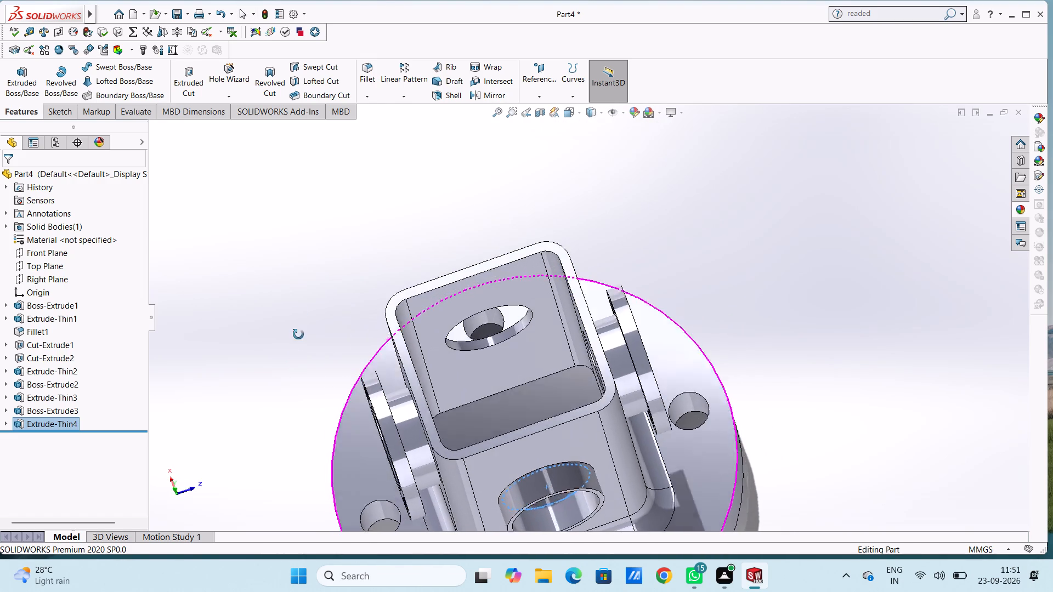
{"action": "middle_click_drag", "start_coordinate": [298, 334], "coordinate": [298, 333]}
{"action": "key", "text": "ctrl+3"}
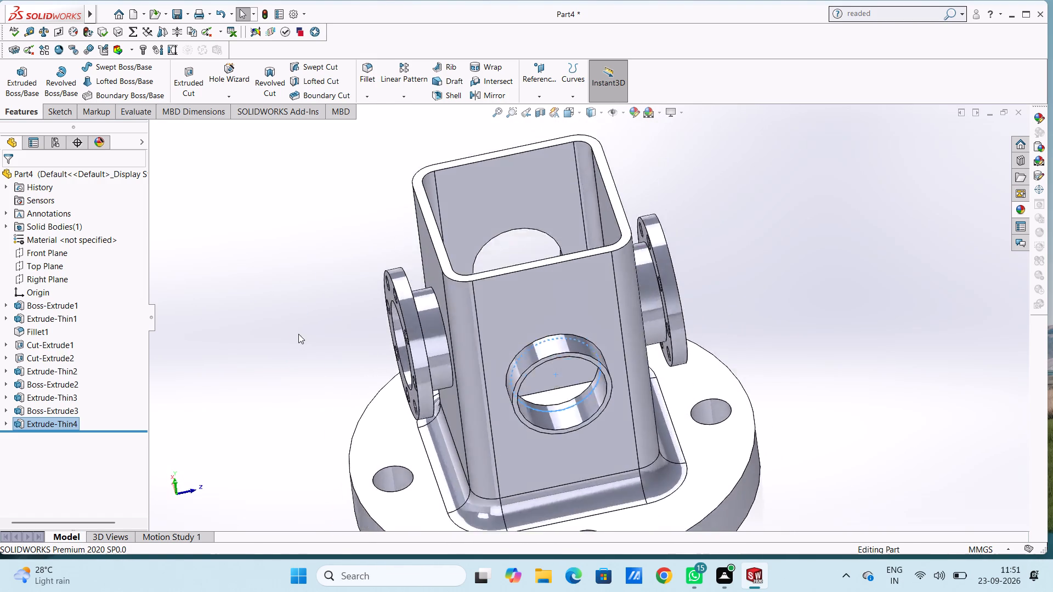
{"action": "left_click", "coordinate": [326, 291]}
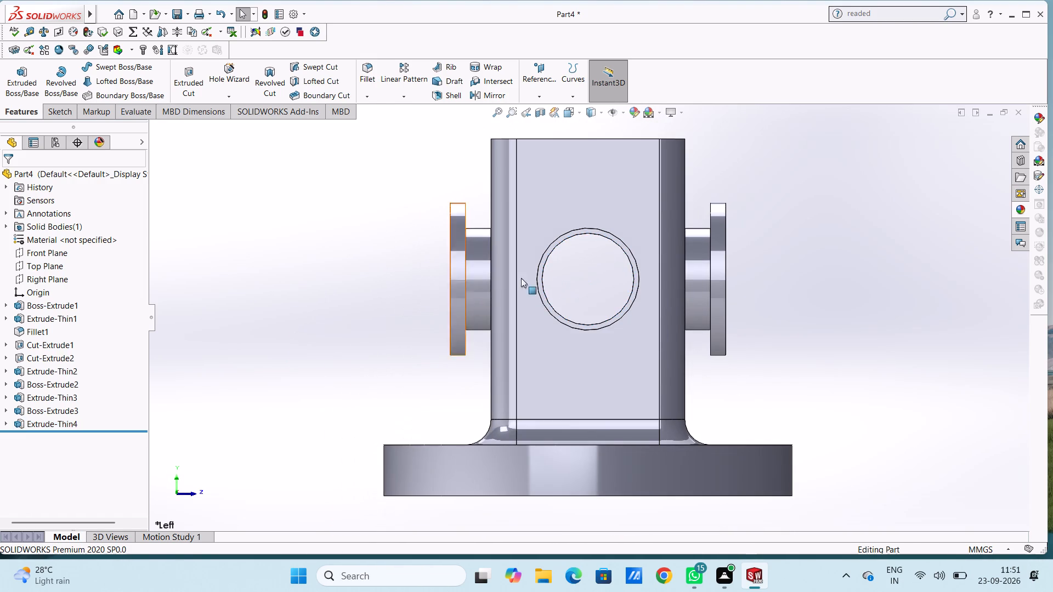
{"action": "scroll", "coordinate": [597, 227], "scroll_direction": "down", "scroll_amount": 6}
{"action": "scroll", "coordinate": [597, 227], "scroll_direction": "up", "scroll_amount": 1}
{"action": "scroll", "coordinate": [608, 316], "scroll_direction": "down", "scroll_amount": 5}
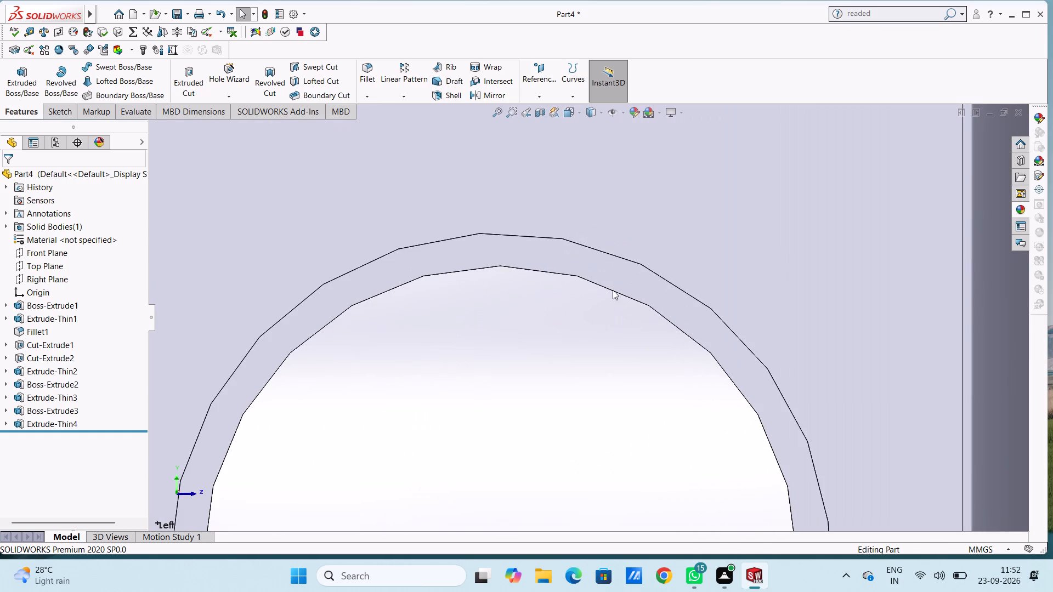
{"action": "left_click", "coordinate": [616, 275]}
{"action": "left_click", "coordinate": [663, 243]}
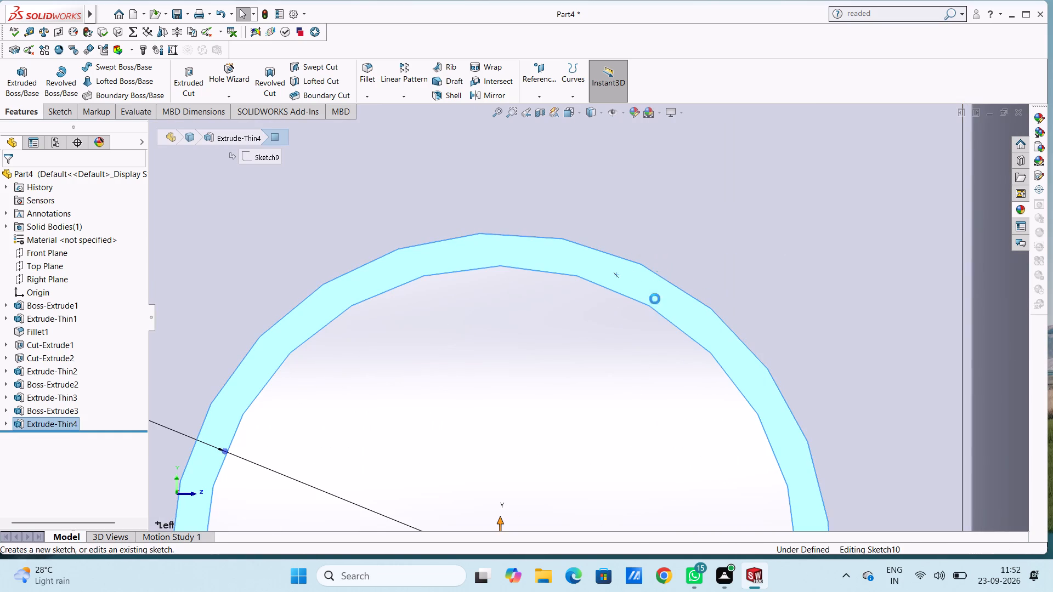
{"action": "left_click", "coordinate": [611, 398]}
{"action": "scroll", "coordinate": [611, 398], "scroll_direction": "up", "scroll_amount": 5}
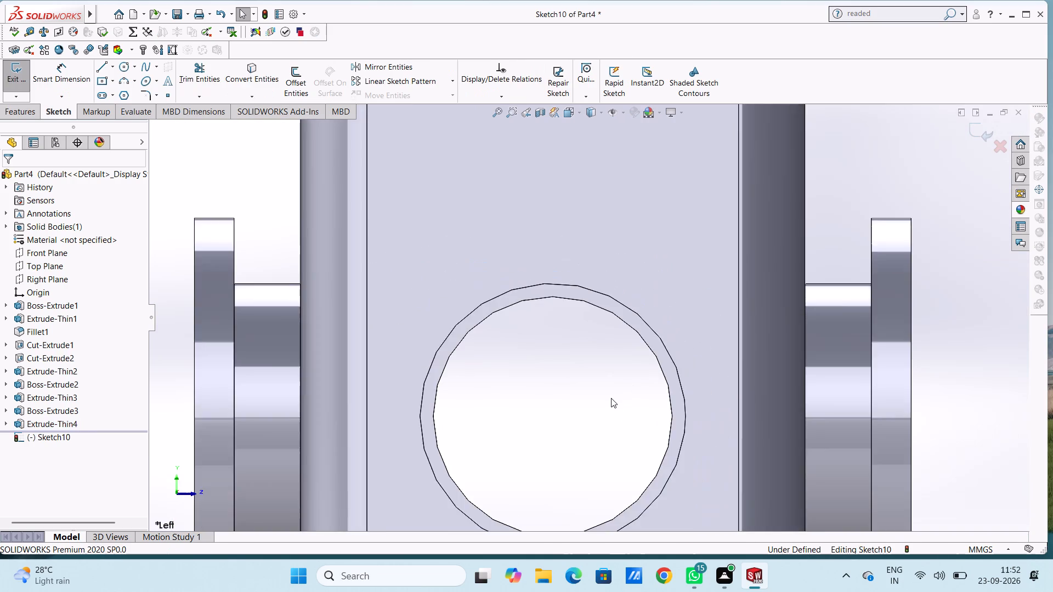
{"action": "scroll", "coordinate": [611, 398], "scroll_direction": "up", "scroll_amount": 7}
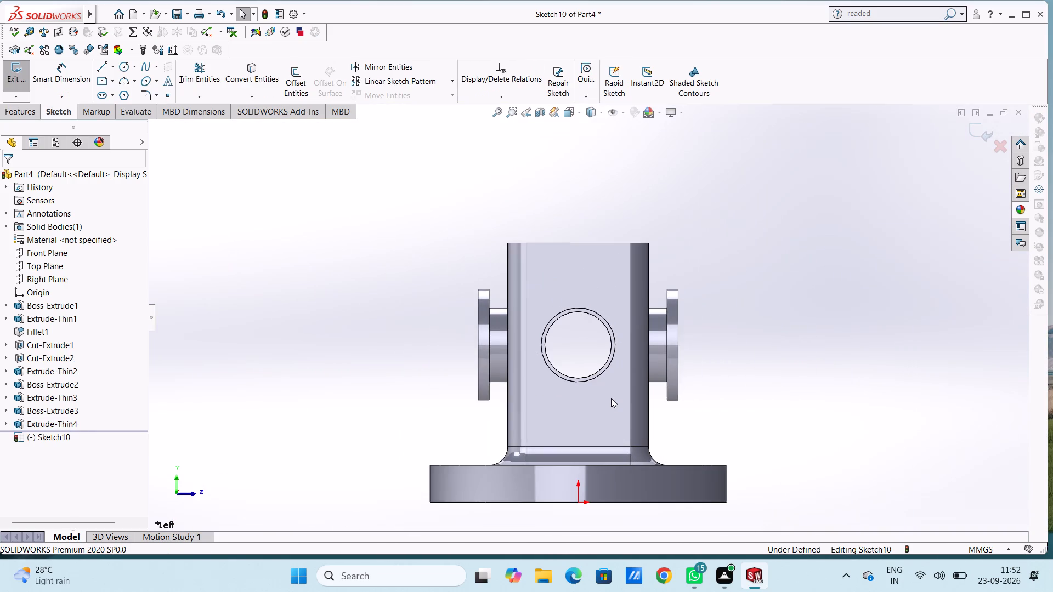
{"action": "scroll", "coordinate": [601, 411], "scroll_direction": "down", "scroll_amount": 2}
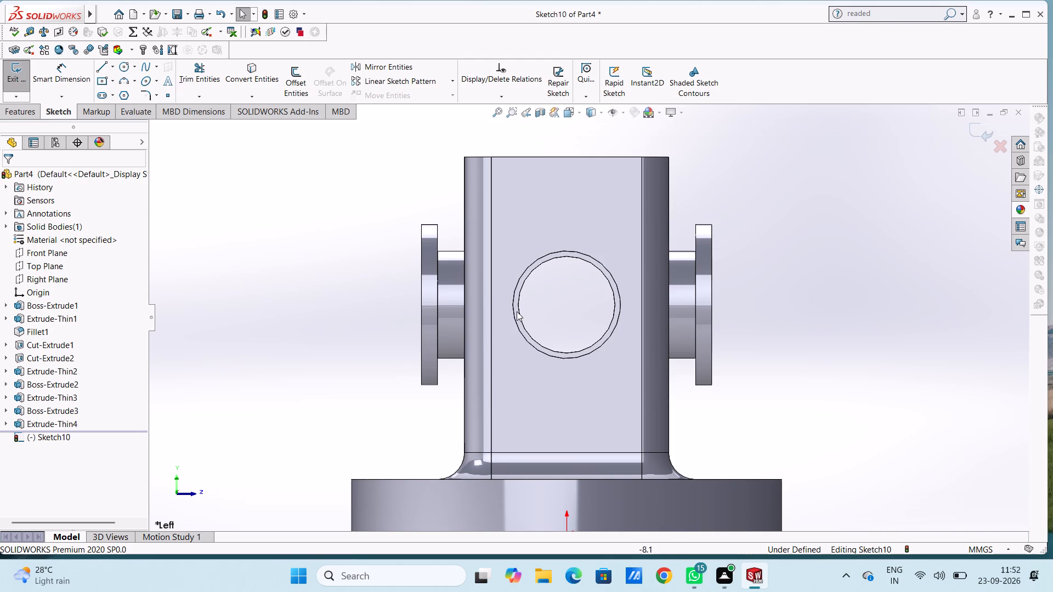
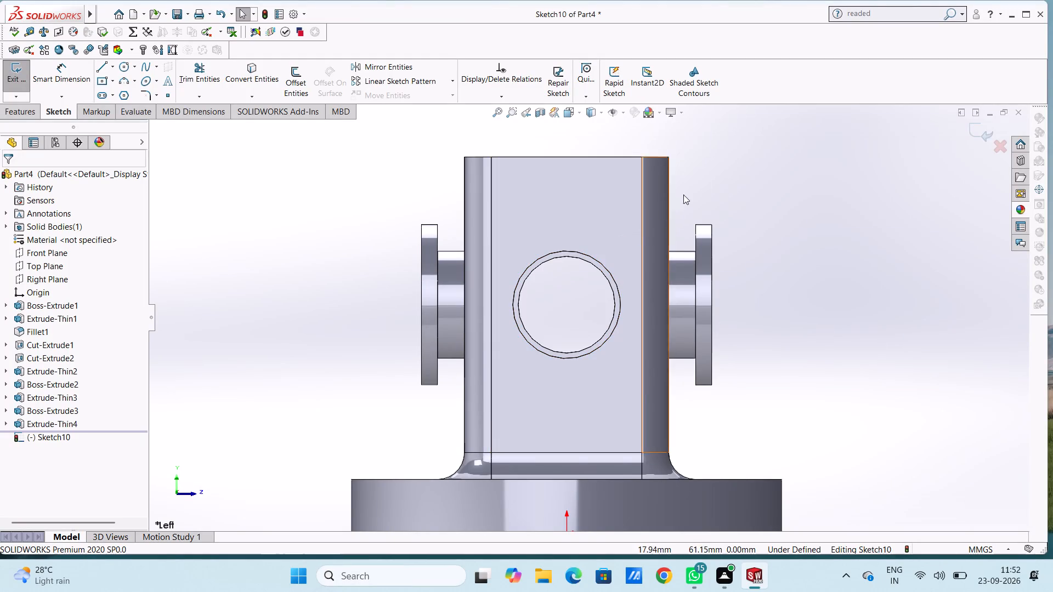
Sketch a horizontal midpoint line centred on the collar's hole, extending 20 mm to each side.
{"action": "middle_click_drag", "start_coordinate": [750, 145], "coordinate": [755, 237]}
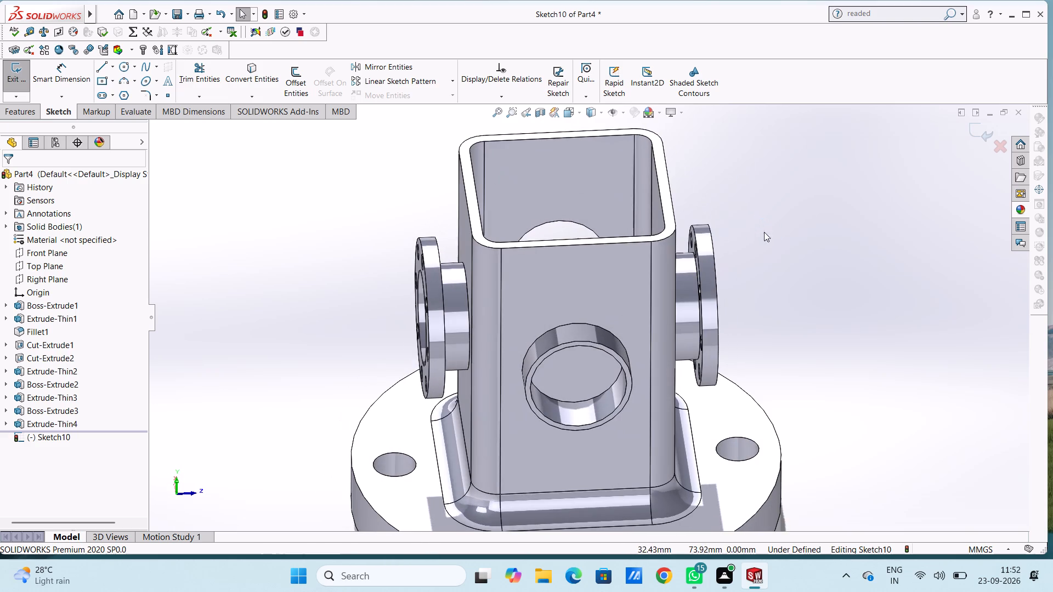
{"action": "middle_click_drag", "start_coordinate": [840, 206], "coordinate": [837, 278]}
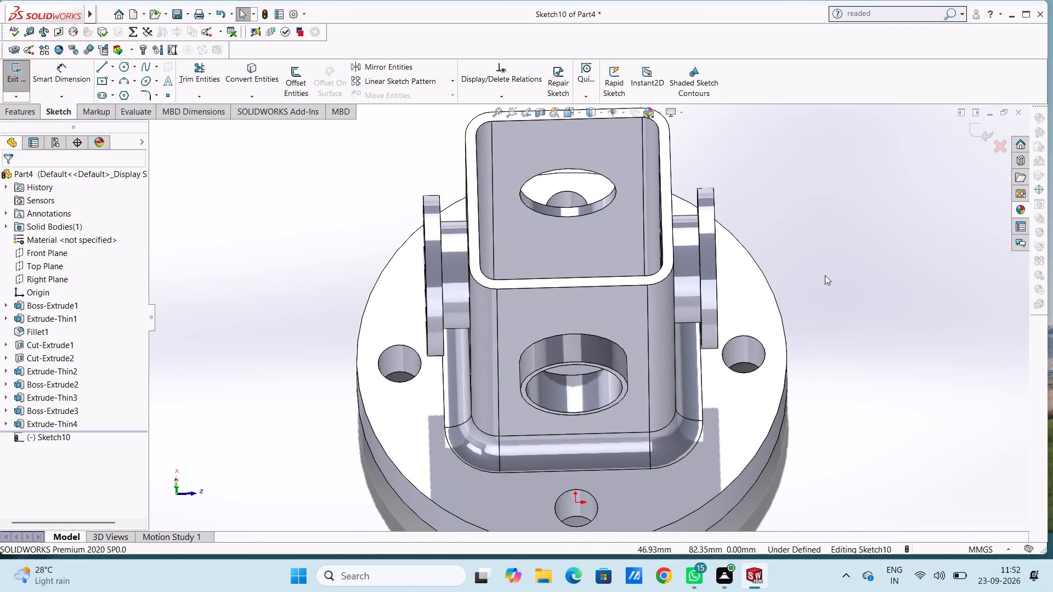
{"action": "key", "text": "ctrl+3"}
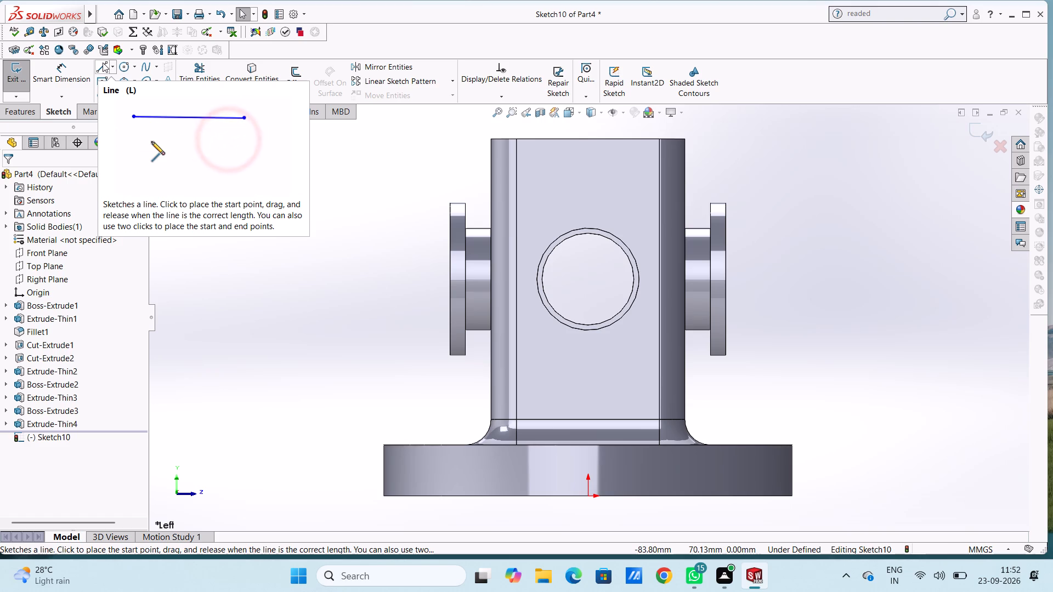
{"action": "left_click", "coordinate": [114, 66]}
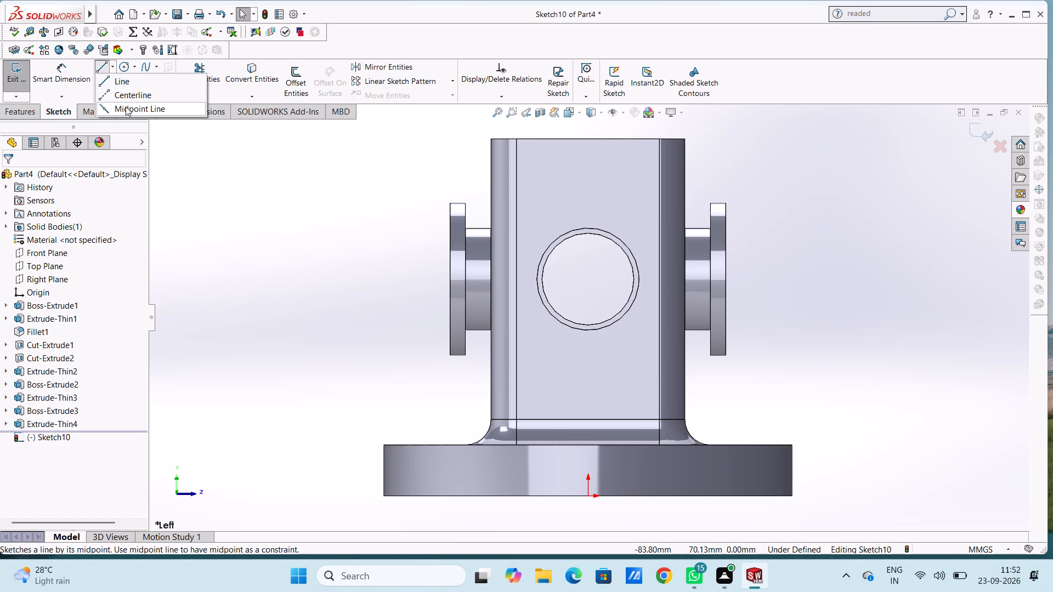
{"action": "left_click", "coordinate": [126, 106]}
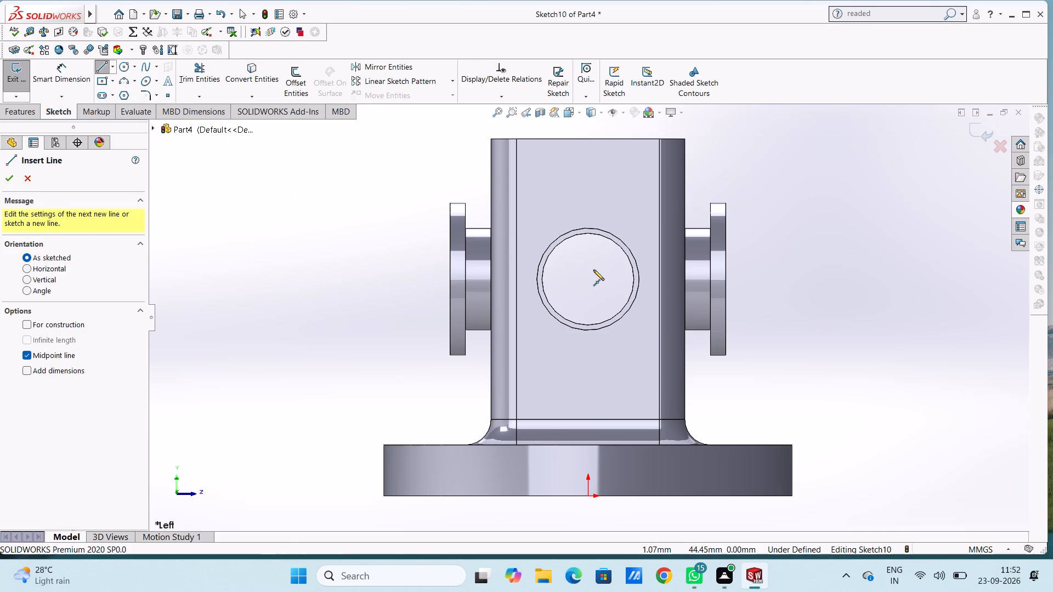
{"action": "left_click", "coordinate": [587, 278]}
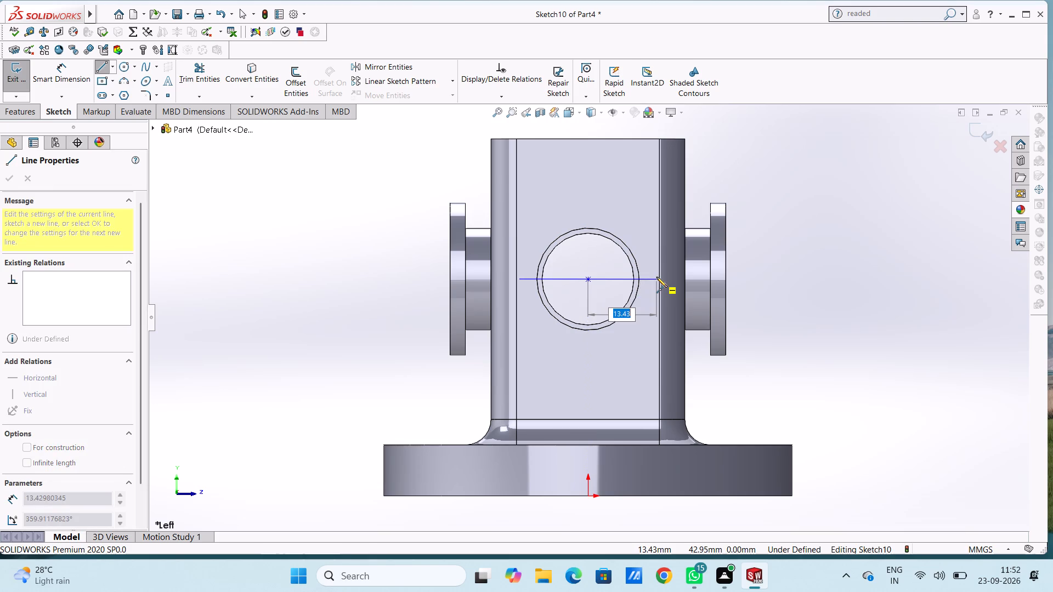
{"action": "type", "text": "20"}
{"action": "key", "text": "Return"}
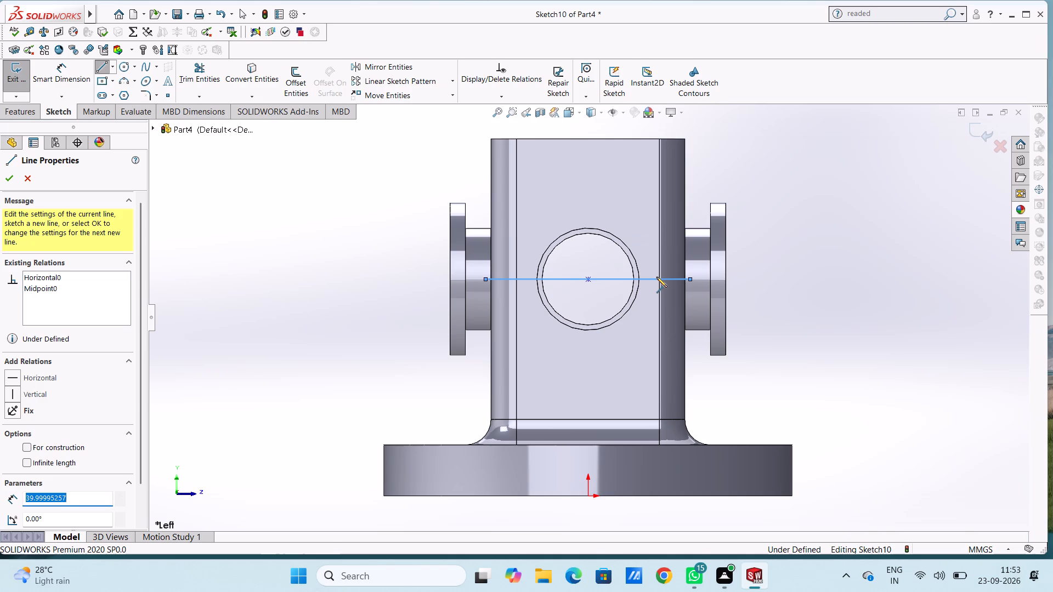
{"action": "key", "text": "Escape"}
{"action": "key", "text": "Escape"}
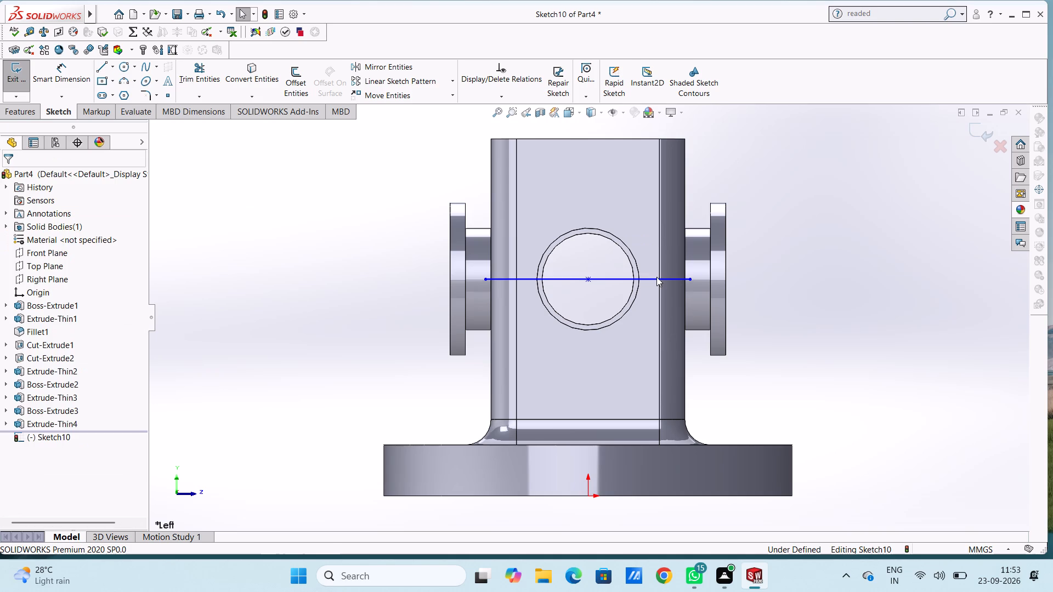
Sketch a 40 mm by 40 mm centre rectangle centred on the collar's hole.
{"action": "left_click", "coordinate": [98, 83]}
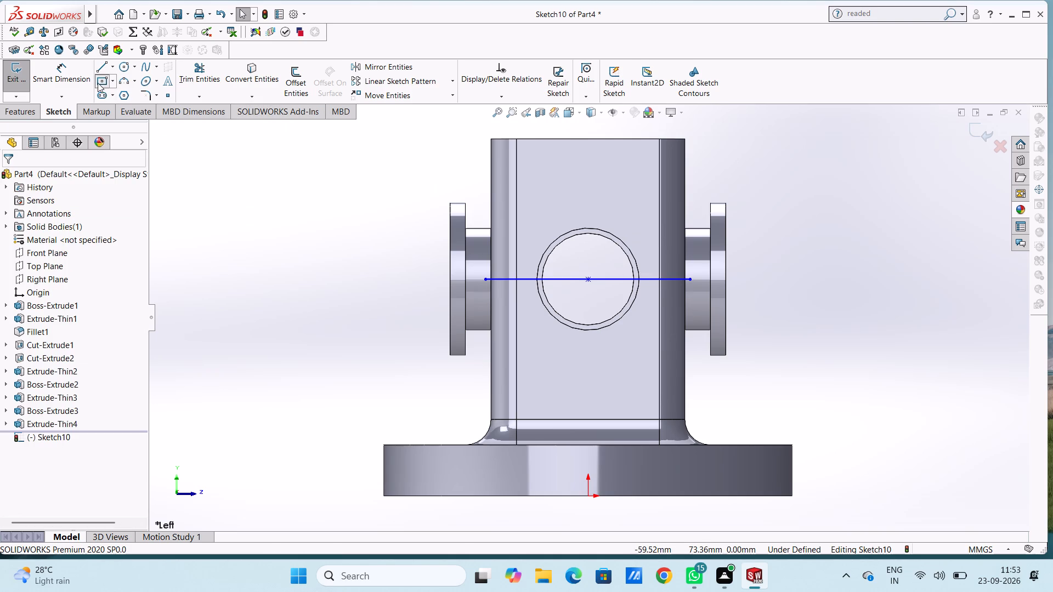
{"action": "left_click", "coordinate": [587, 280]}
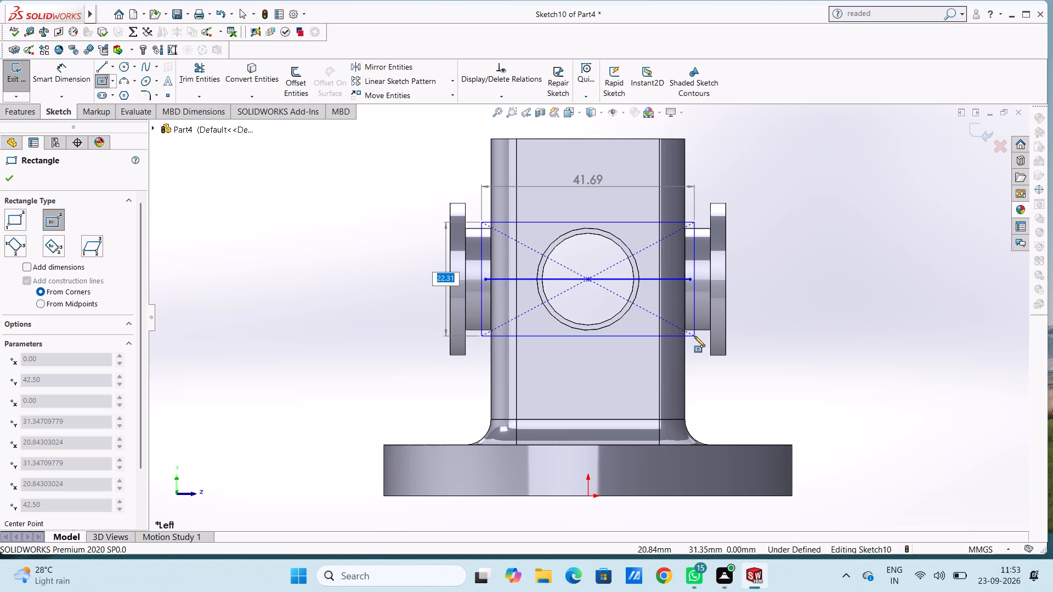
{"action": "type", "text": "40"}
{"action": "key", "text": "Return"}
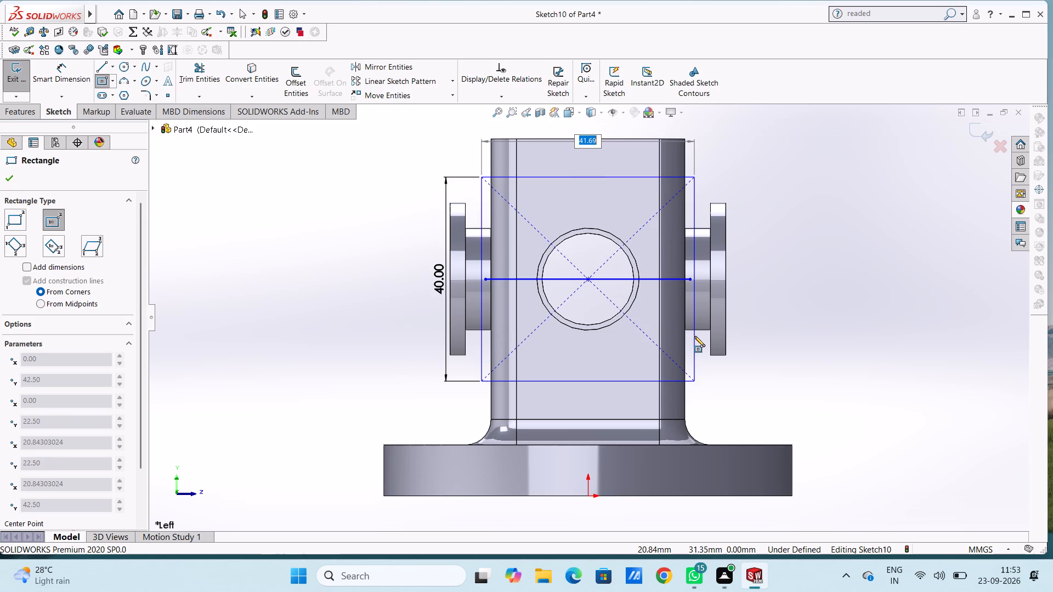
{"action": "type", "text": "40"}
{"action": "key", "text": "Return"}
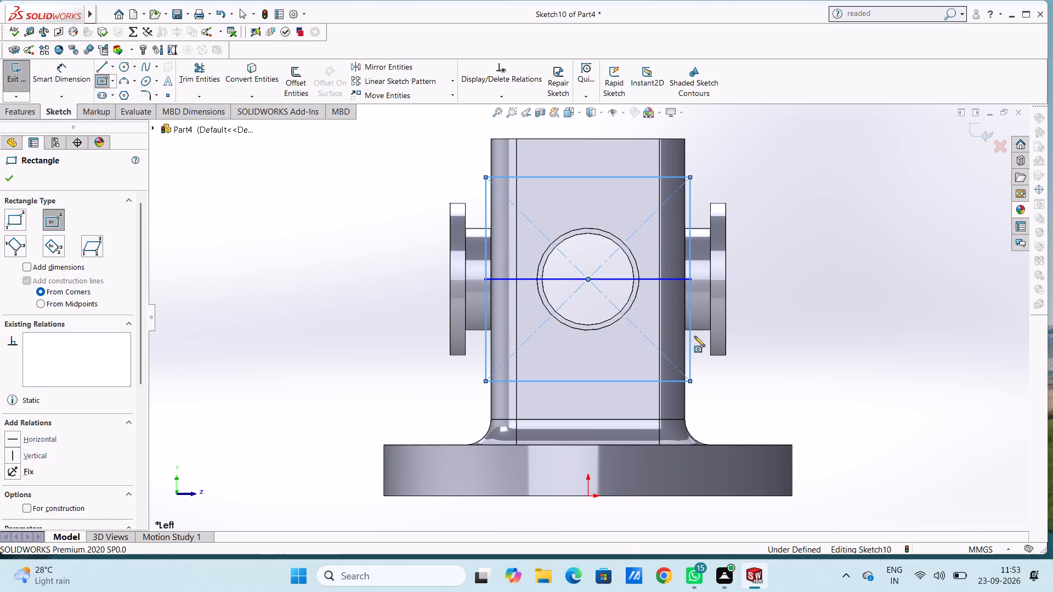
{"action": "key", "text": "Escape"}
{"action": "key", "text": "Escape"}
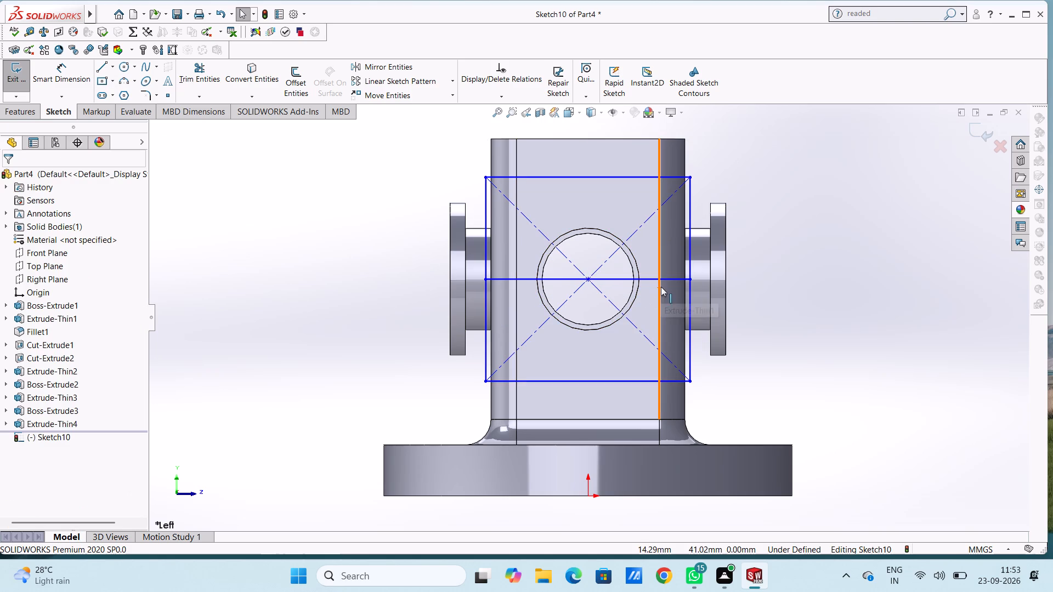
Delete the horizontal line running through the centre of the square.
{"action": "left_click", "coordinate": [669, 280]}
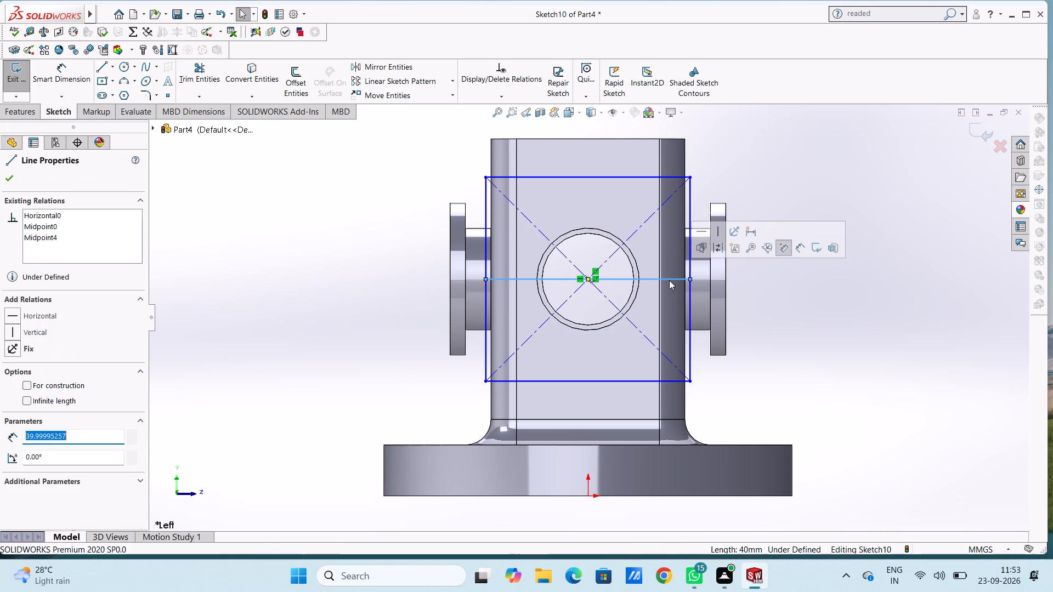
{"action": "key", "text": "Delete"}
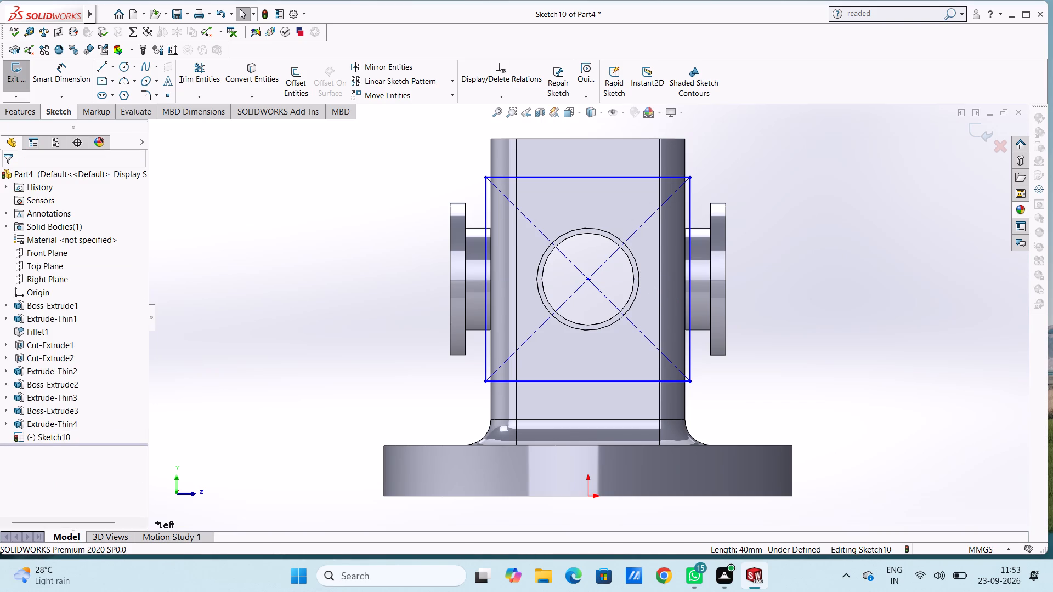
Dimension the square's left vertical side, keeping its drawn length.
{"action": "left_click", "coordinate": [81, 81]}
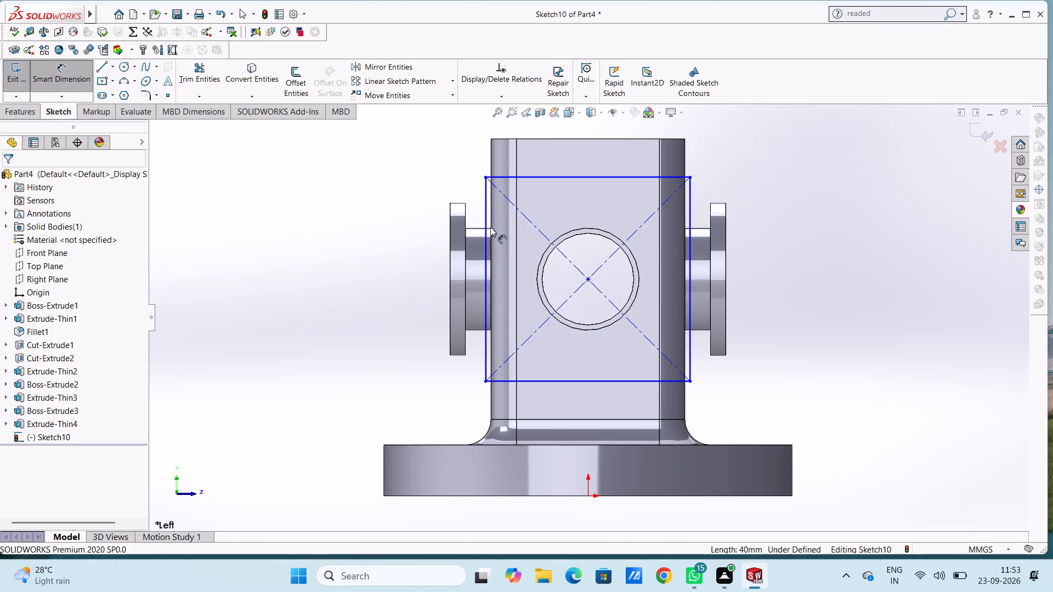
{"action": "left_click", "coordinate": [486, 227]}
{"action": "left_click", "coordinate": [325, 260]}
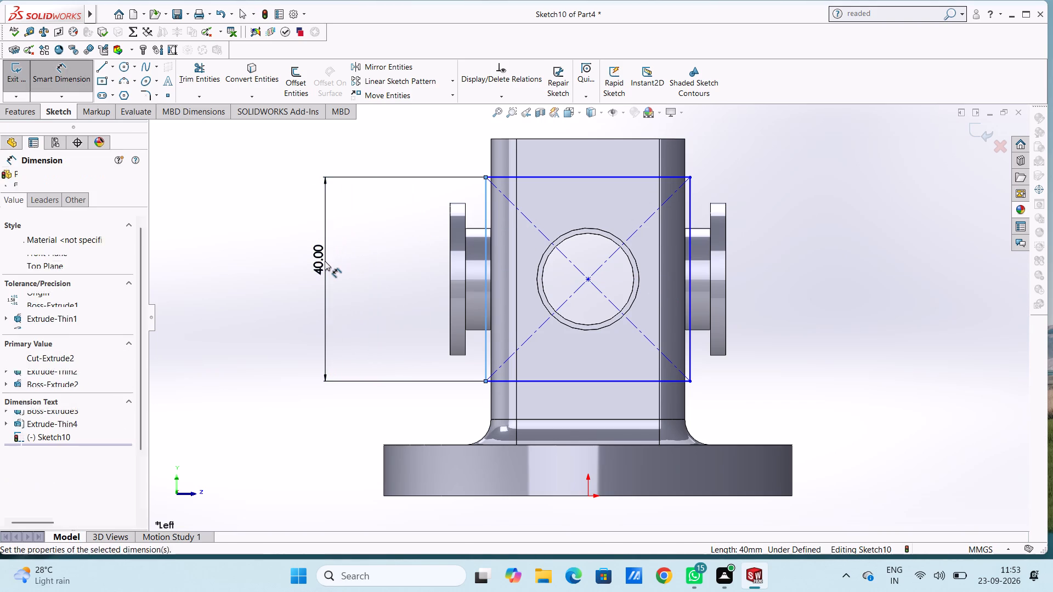
{"action": "left_click", "coordinate": [275, 241]}
{"action": "left_click", "coordinate": [265, 246]}
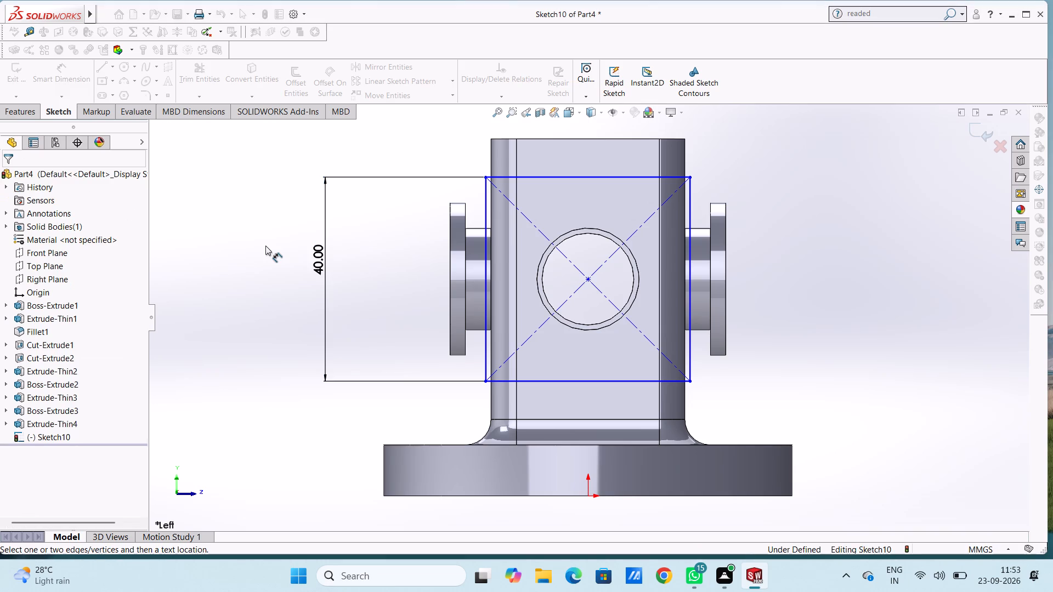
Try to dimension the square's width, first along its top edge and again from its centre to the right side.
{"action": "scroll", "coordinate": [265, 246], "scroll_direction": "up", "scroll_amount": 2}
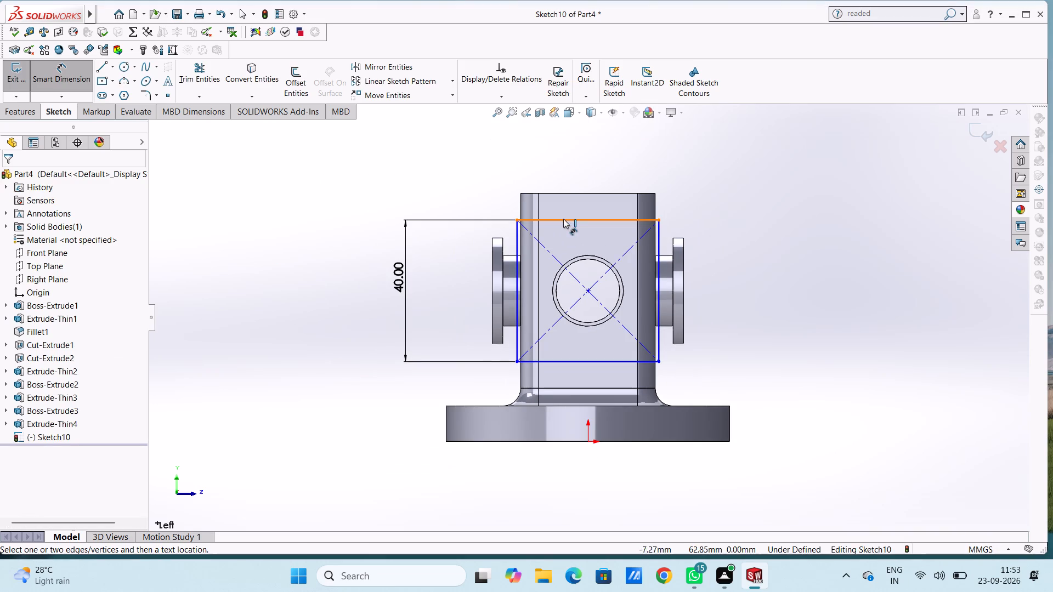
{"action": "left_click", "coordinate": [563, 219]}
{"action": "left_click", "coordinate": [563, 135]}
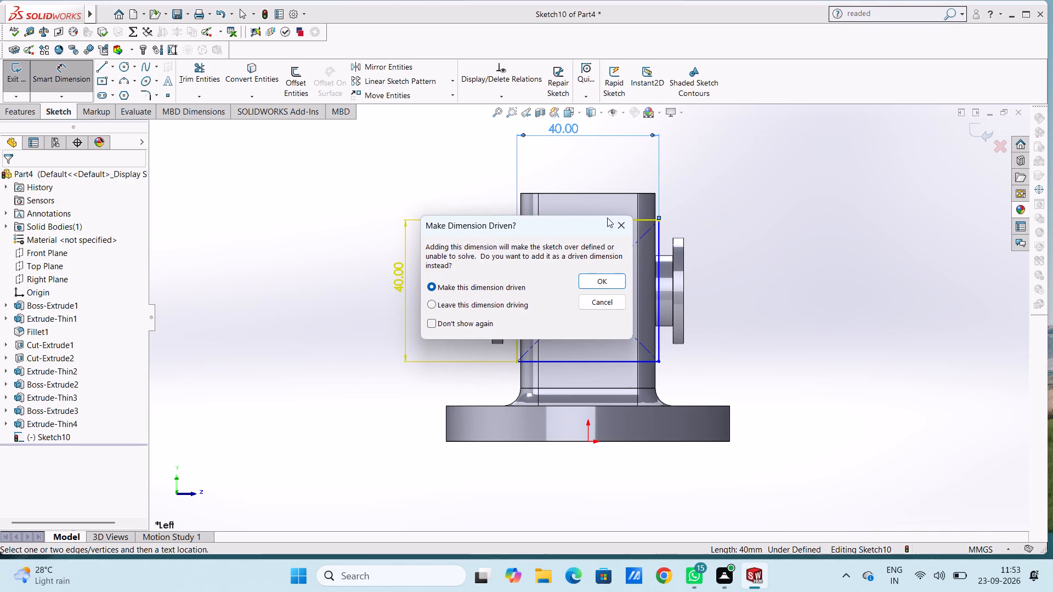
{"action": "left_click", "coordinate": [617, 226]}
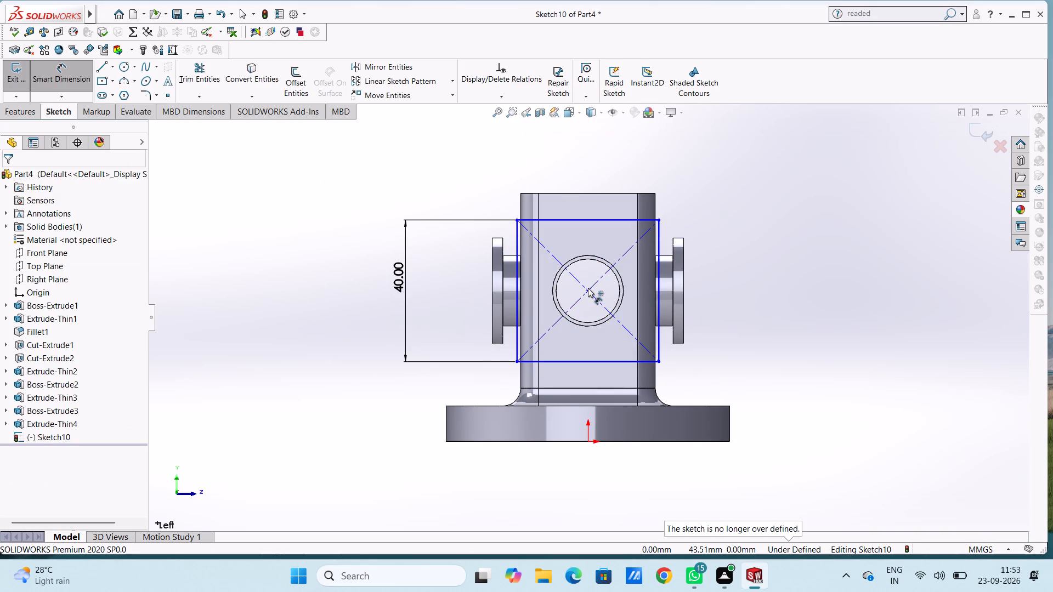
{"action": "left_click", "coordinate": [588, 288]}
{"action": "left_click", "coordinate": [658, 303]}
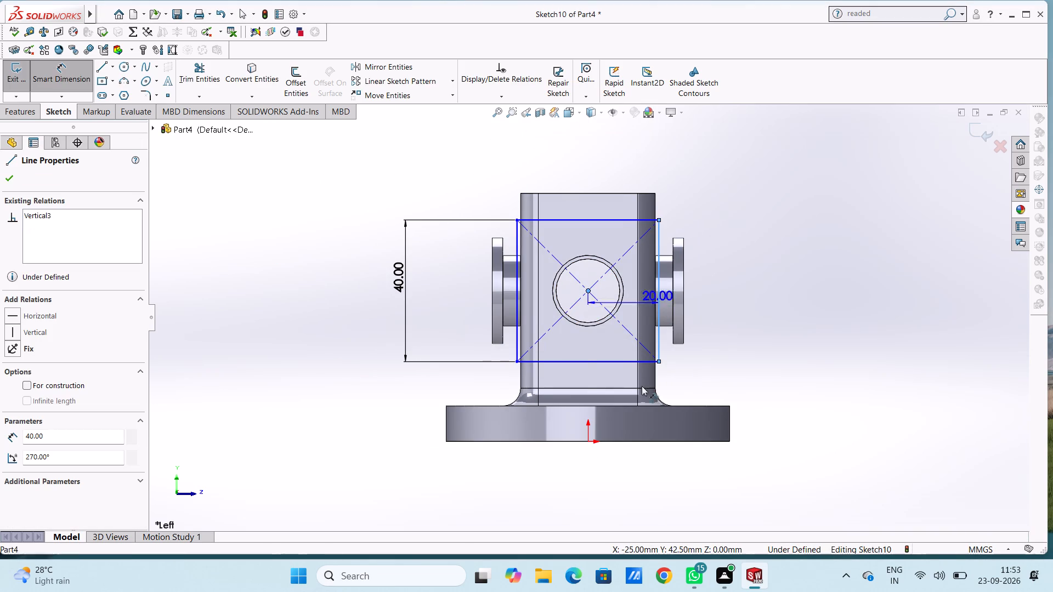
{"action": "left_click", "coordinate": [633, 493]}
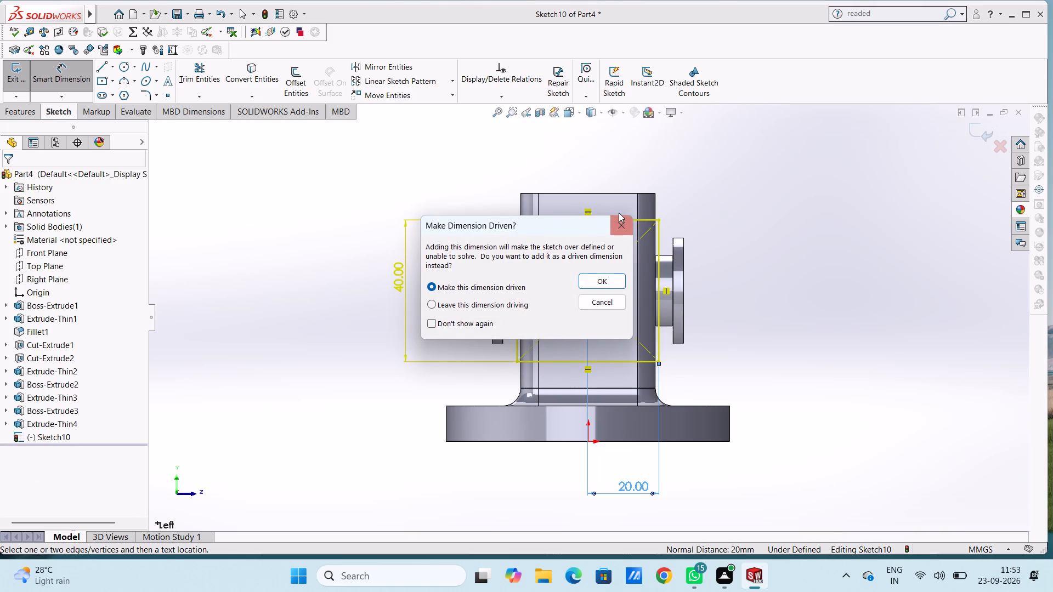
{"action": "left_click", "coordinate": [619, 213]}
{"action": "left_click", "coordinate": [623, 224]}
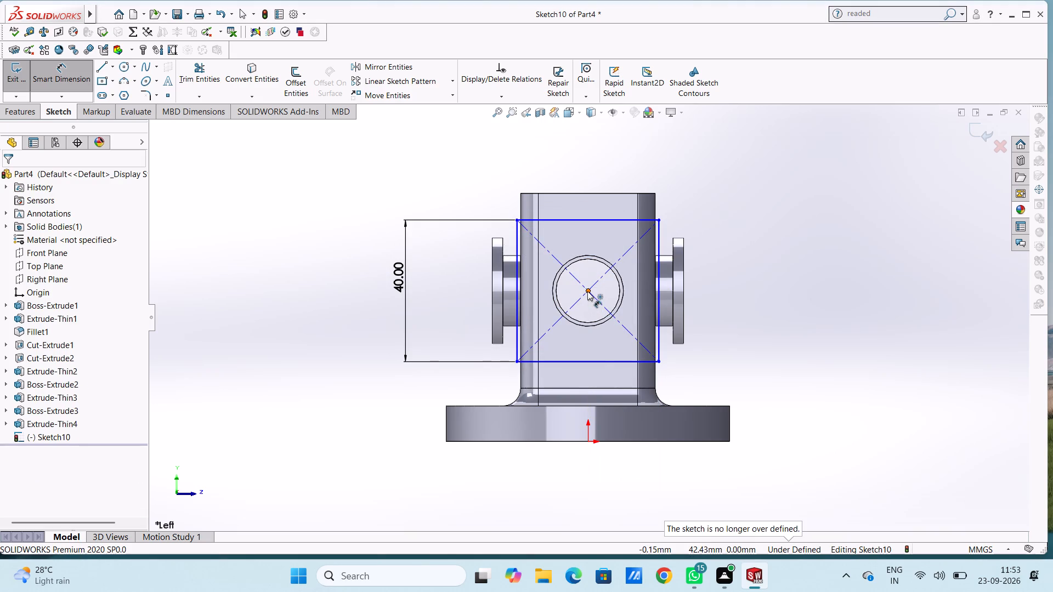
Dimension the vertical distance between the square's centre and the origin, keeping the current value.
{"action": "left_click", "coordinate": [587, 291]}
{"action": "left_click", "coordinate": [590, 445]}
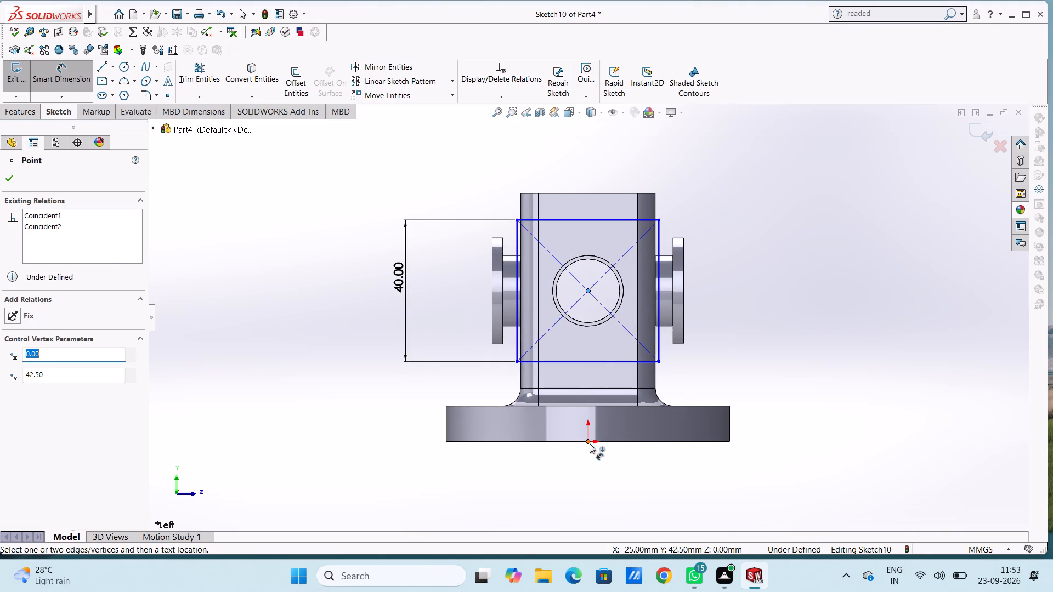
{"action": "left_click", "coordinate": [590, 443]}
{"action": "left_click", "coordinate": [909, 389]}
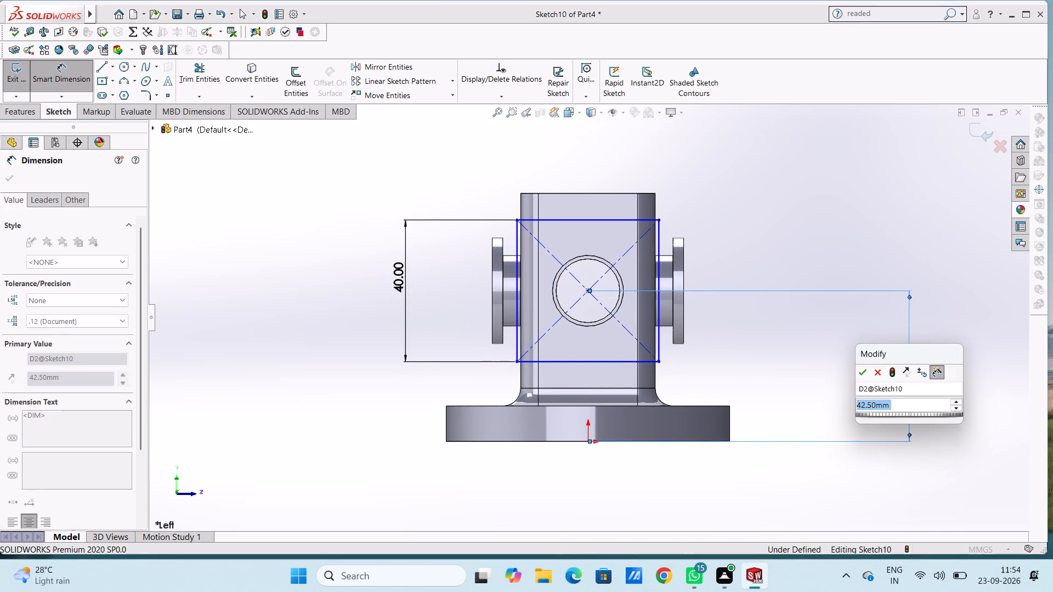
{"action": "left_click", "coordinate": [861, 374]}
{"action": "left_click", "coordinate": [855, 328]}
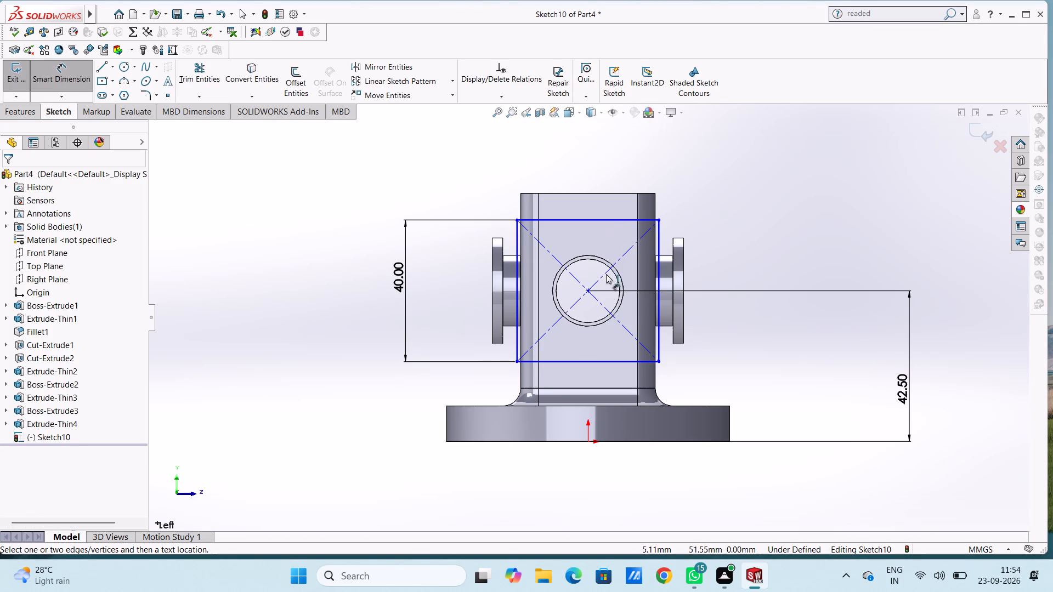
Dimension the horizontal distance from the square's centre to the right vertical edge of the tube's flat face, keeping the current value.
{"action": "left_click", "coordinate": [589, 294]}
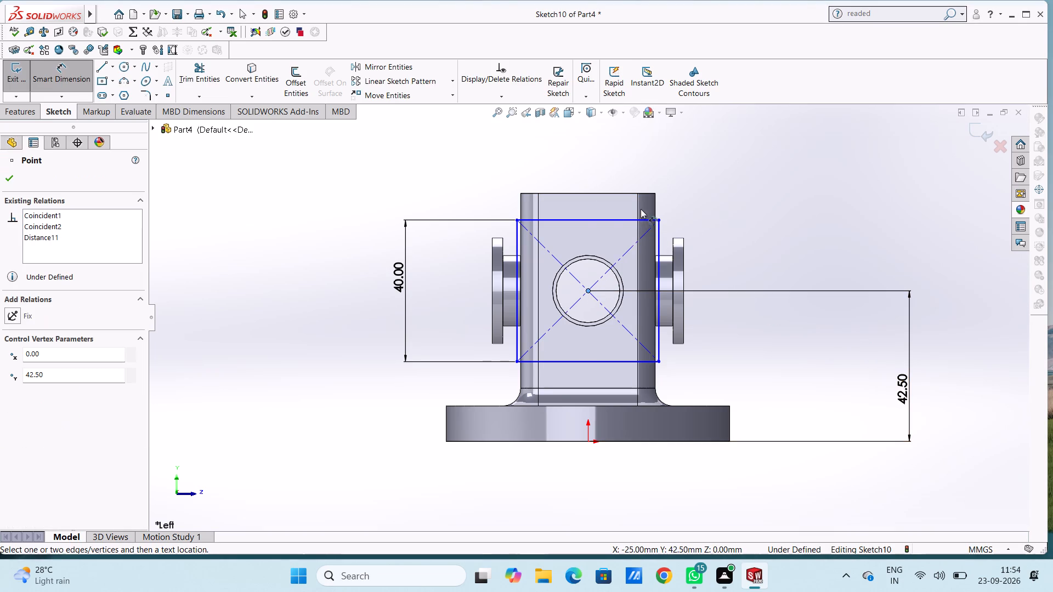
{"action": "left_click", "coordinate": [638, 206]}
{"action": "left_click", "coordinate": [621, 136]}
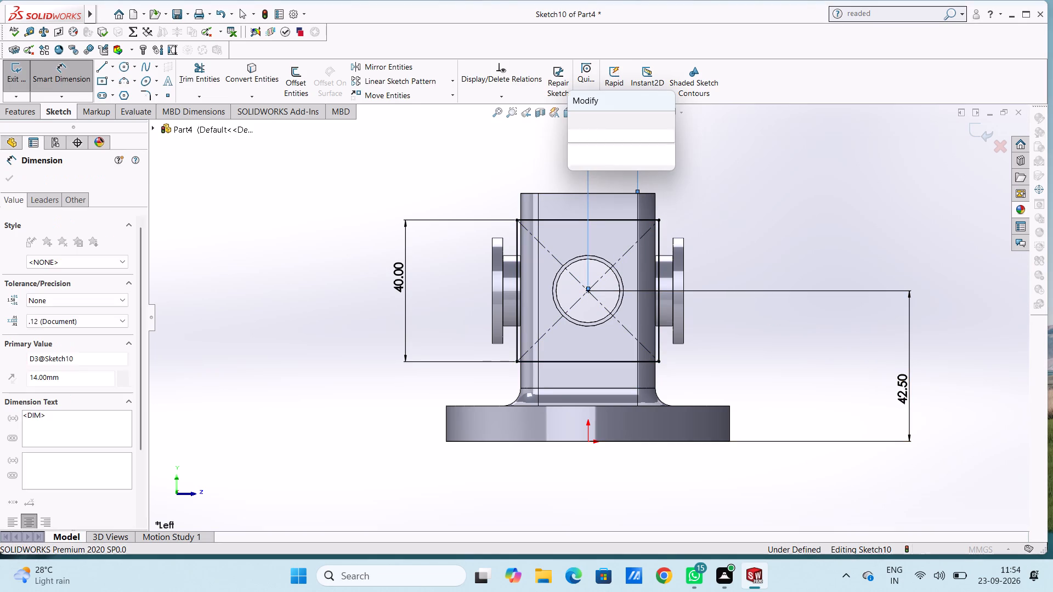
{"action": "left_click", "coordinate": [575, 122]}
{"action": "left_click", "coordinate": [541, 147]}
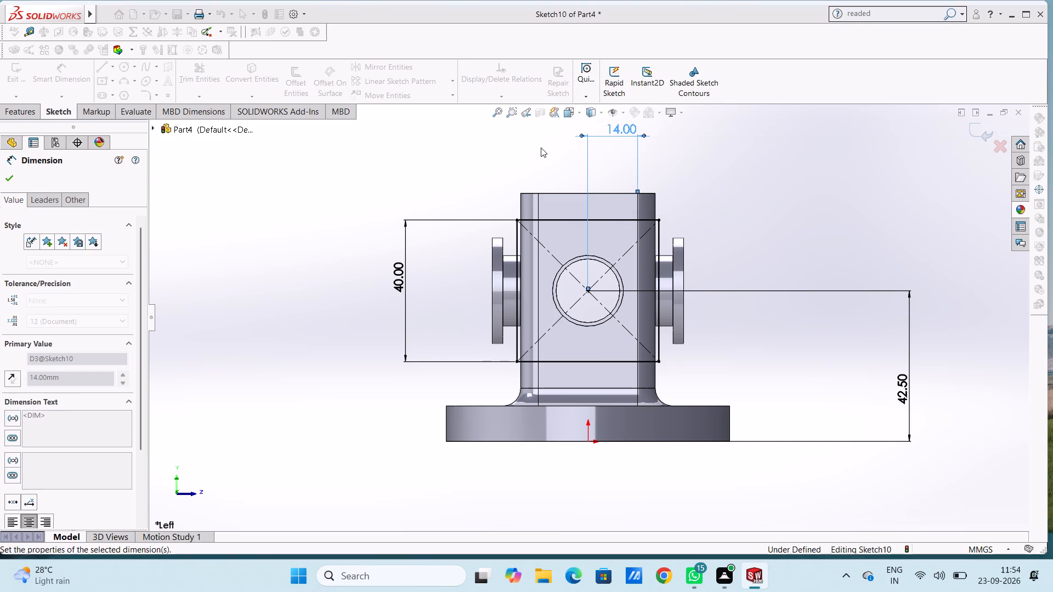
{"action": "key", "text": "Escape"}
{"action": "key", "text": "Escape"}
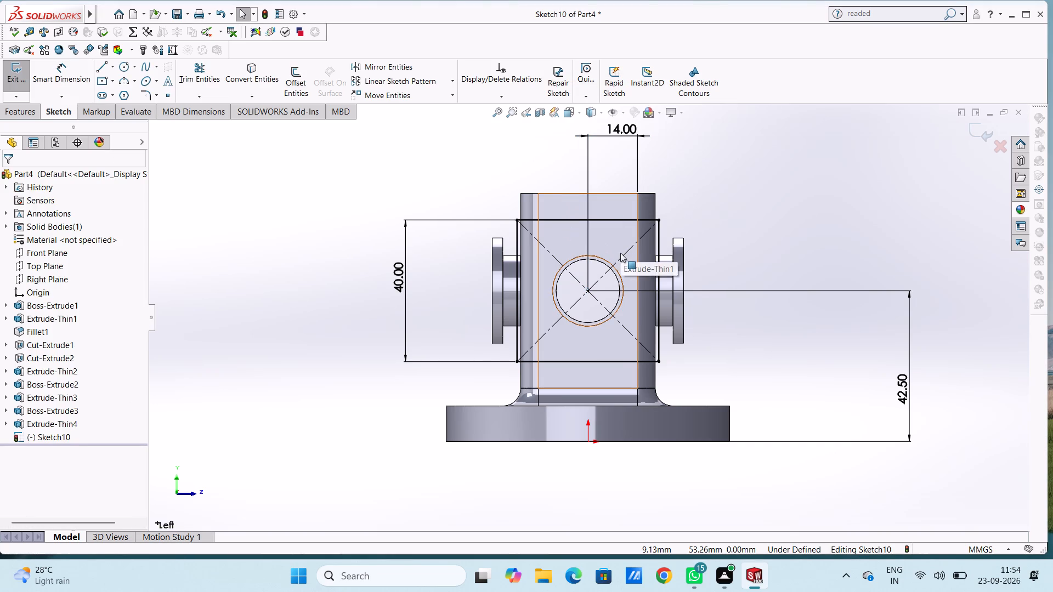
Round all four corners of the 40 mm square with 6 mm sketch fillets.
{"action": "scroll", "coordinate": [656, 239], "scroll_direction": "down", "scroll_amount": 3}
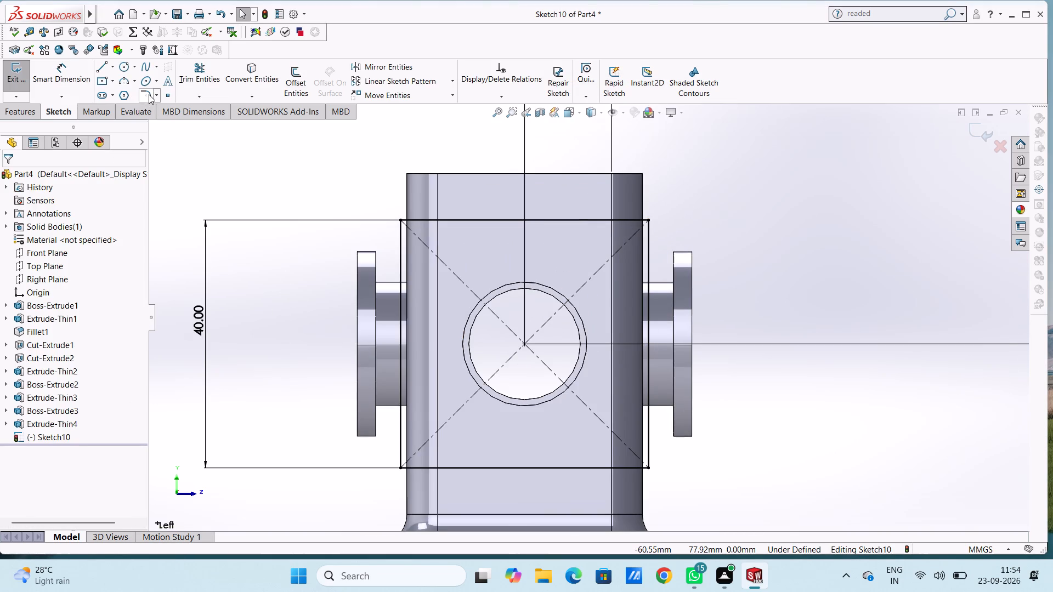
{"action": "left_click", "coordinate": [149, 94]}
{"action": "key", "text": "6"}
{"action": "key", "text": "Return"}
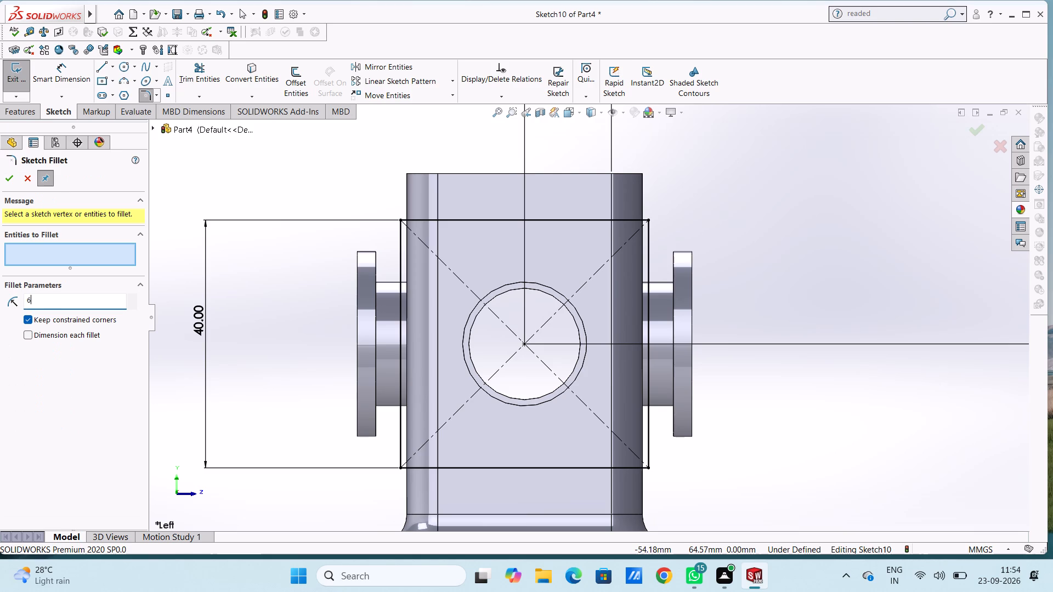
{"action": "left_click", "coordinate": [398, 222]}
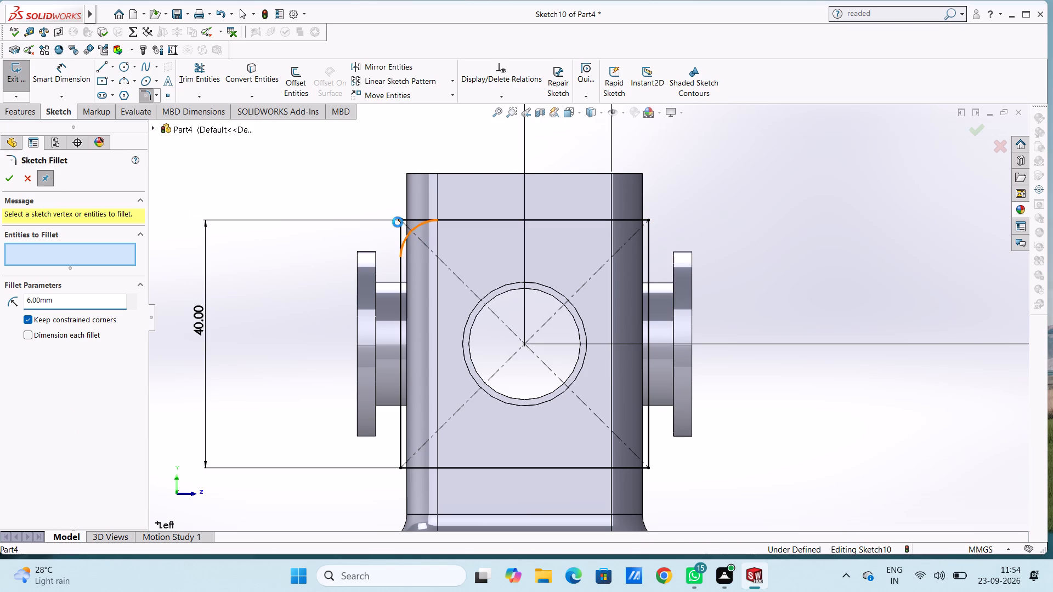
{"action": "left_click", "coordinate": [629, 212]}
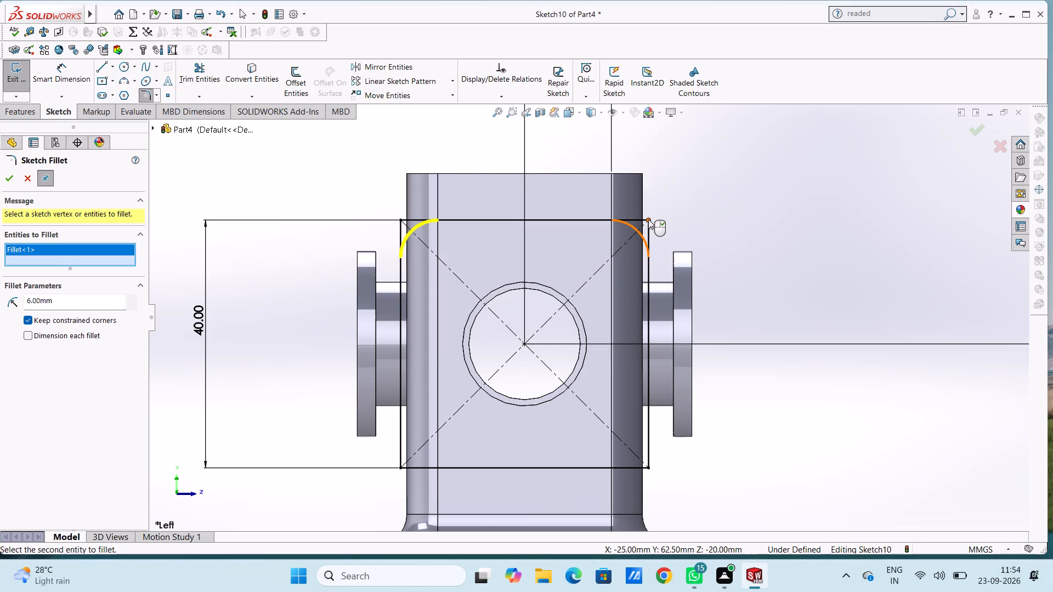
{"action": "left_click", "coordinate": [648, 219]}
{"action": "left_click", "coordinate": [631, 211]}
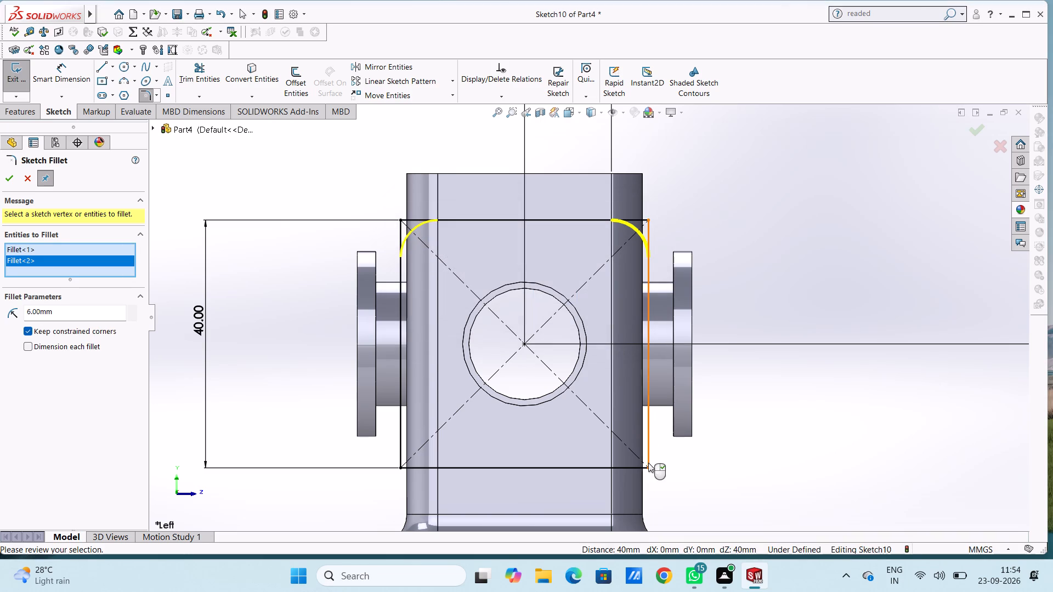
{"action": "left_click", "coordinate": [650, 471]}
{"action": "left_click", "coordinate": [649, 468]}
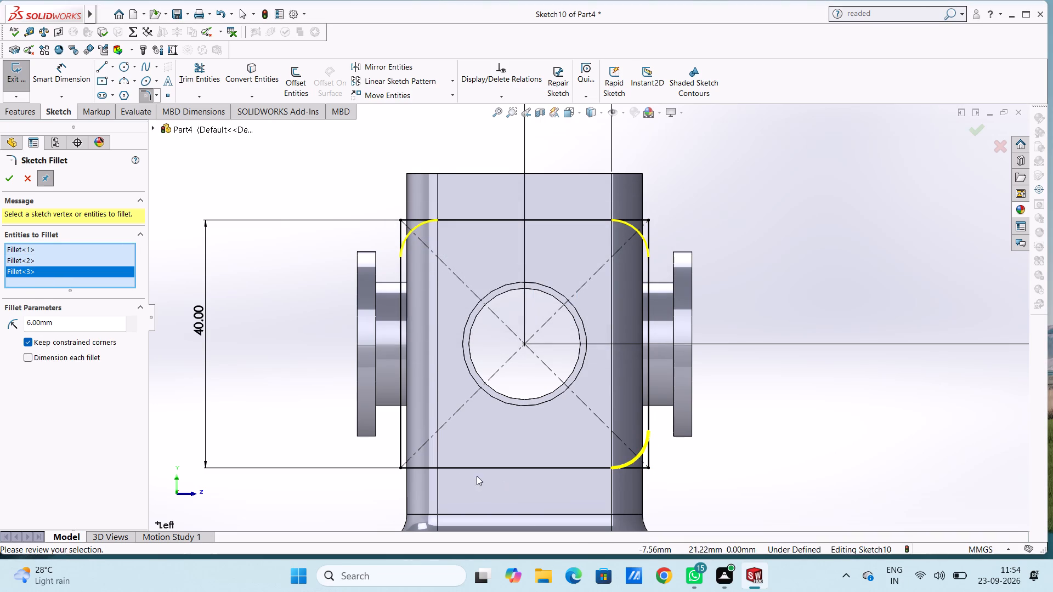
{"action": "left_click", "coordinate": [399, 466]}
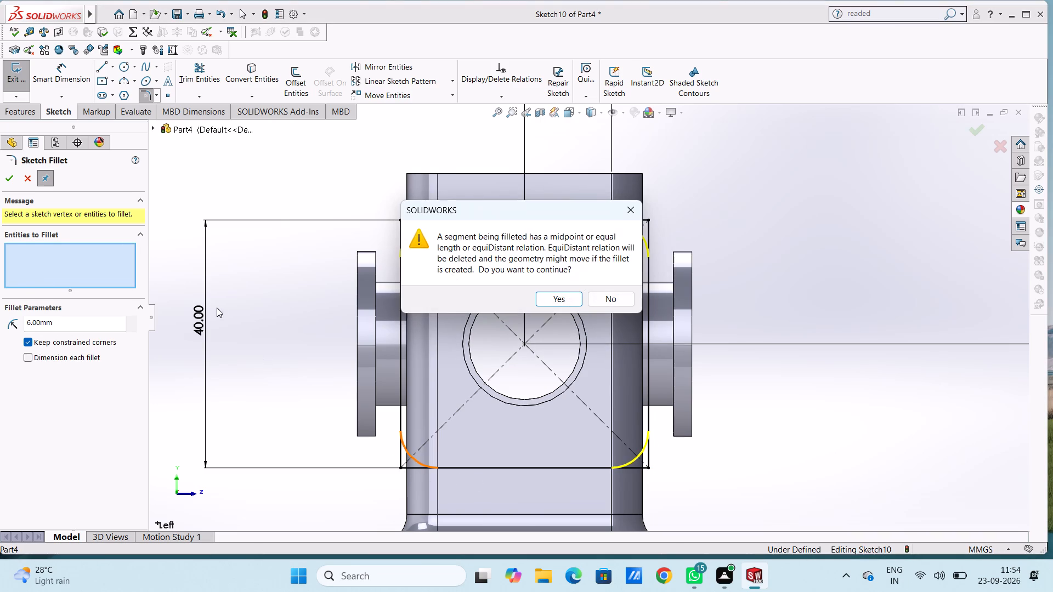
{"action": "left_click", "coordinate": [629, 210]}
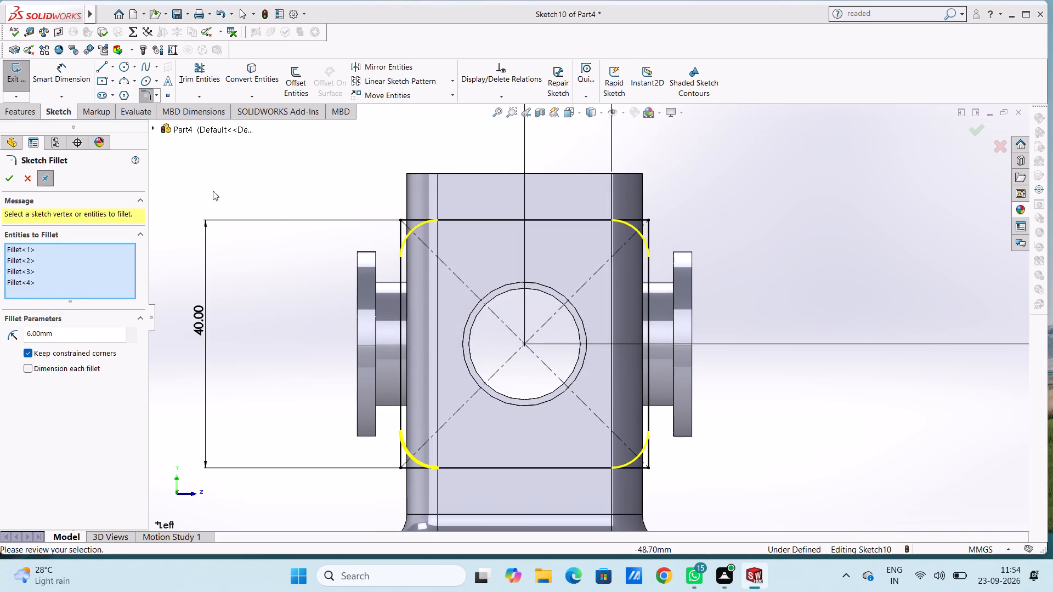
{"action": "left_click", "coordinate": [6, 179]}
{"action": "left_click", "coordinate": [6, 179]}
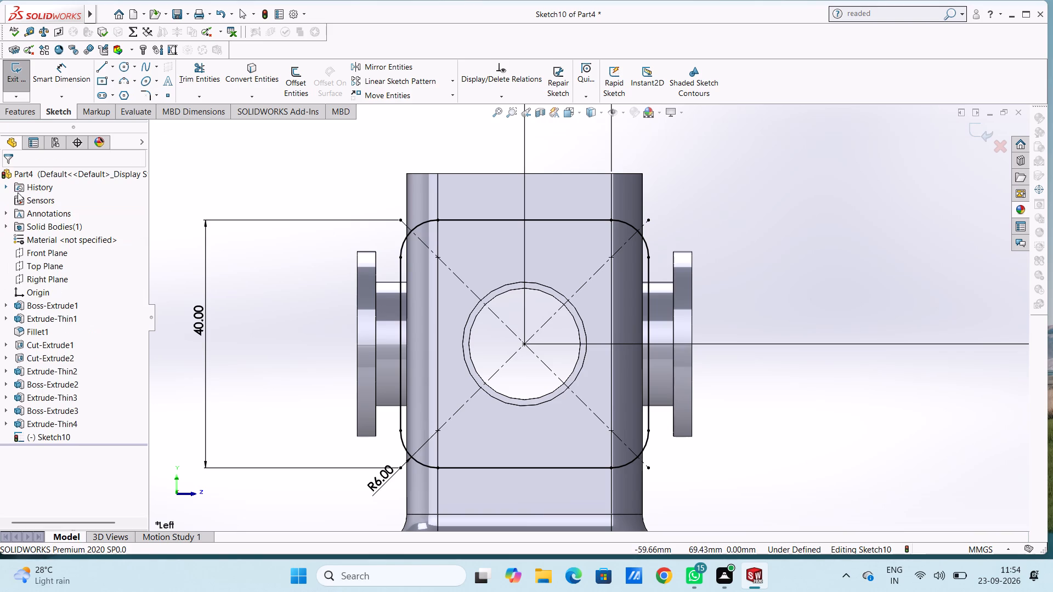
Sketch a circle of about 9 mm radius from the square's centre, matching the collar's inner bore.
{"action": "scroll", "coordinate": [308, 310], "scroll_direction": "up", "scroll_amount": 1}
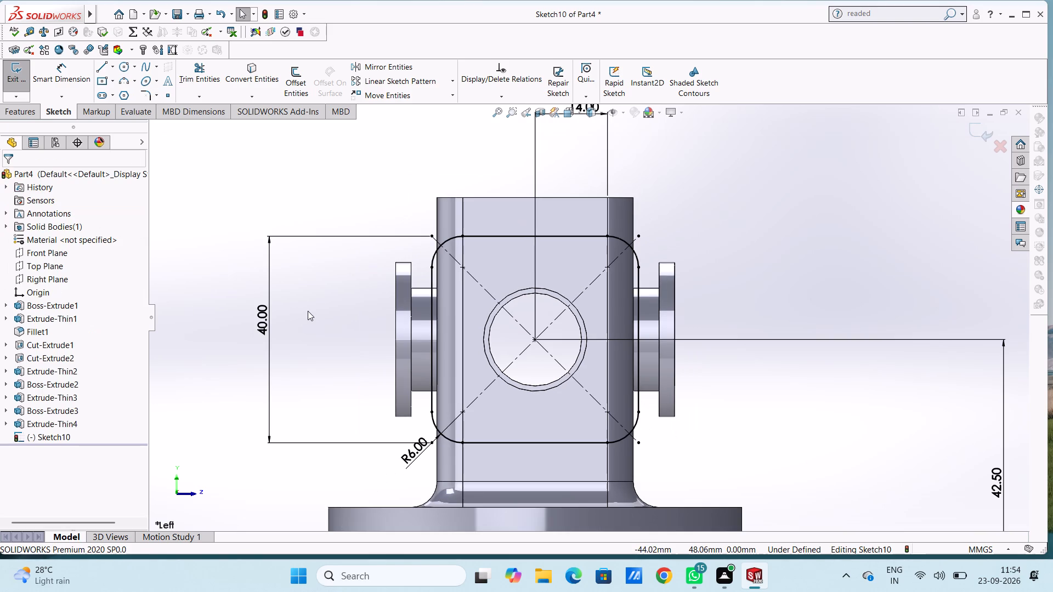
{"action": "left_click", "coordinate": [118, 68]}
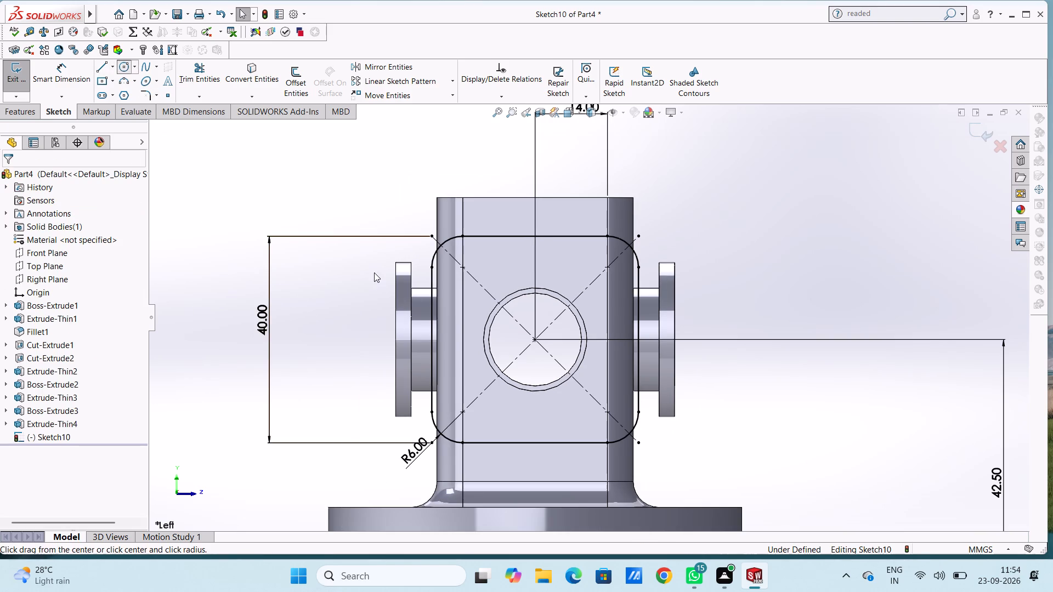
{"action": "left_click", "coordinate": [534, 338]}
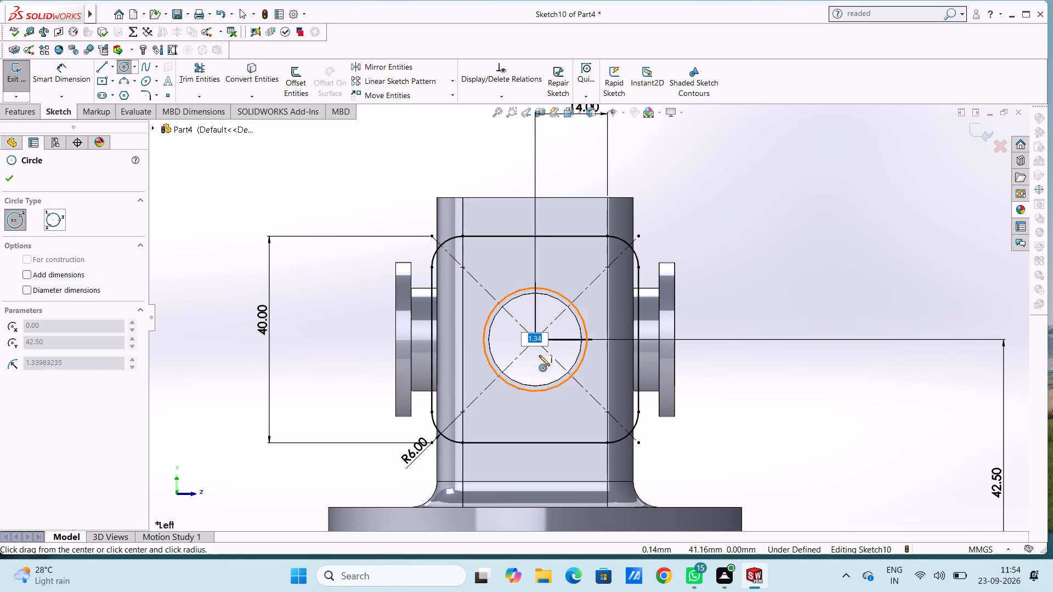
{"action": "left_click", "coordinate": [548, 383]}
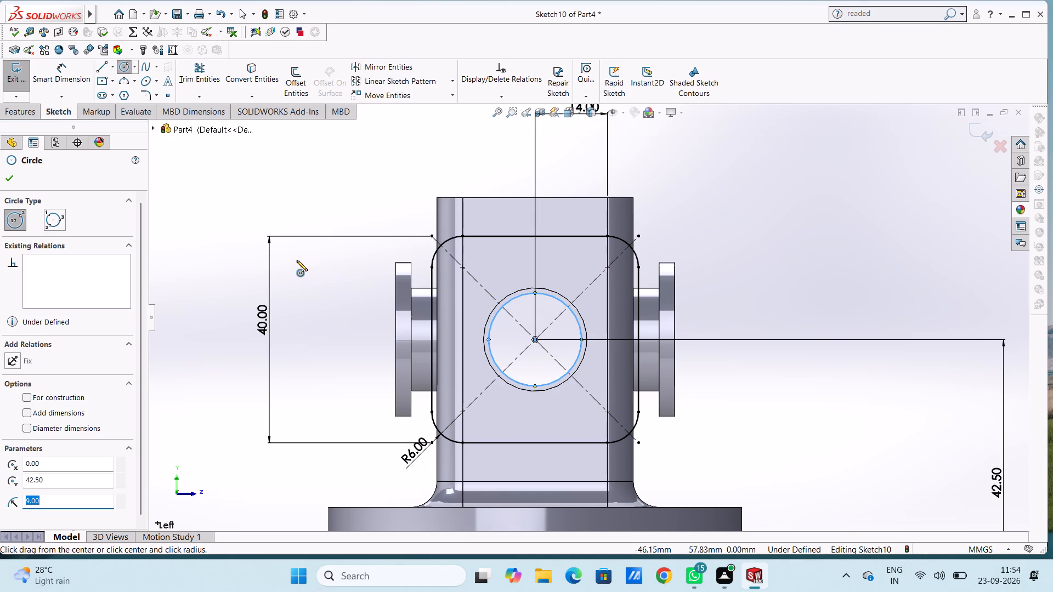
{"action": "key", "text": "Escape"}
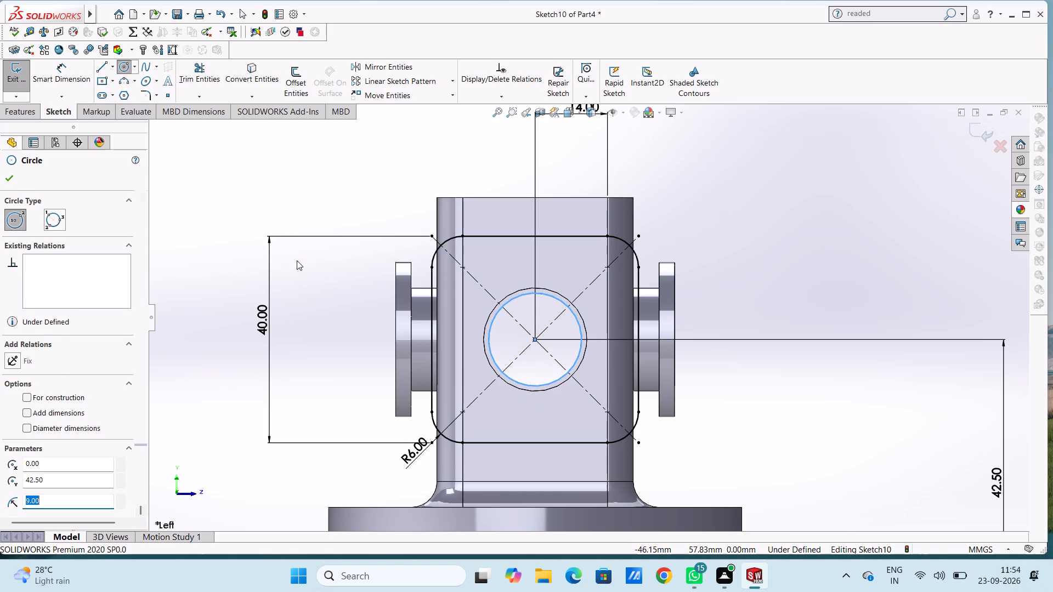
{"action": "key", "text": "Escape"}
Dimension the central circle's diameter, keeping its drawn size.
{"action": "left_click", "coordinate": [61, 83]}
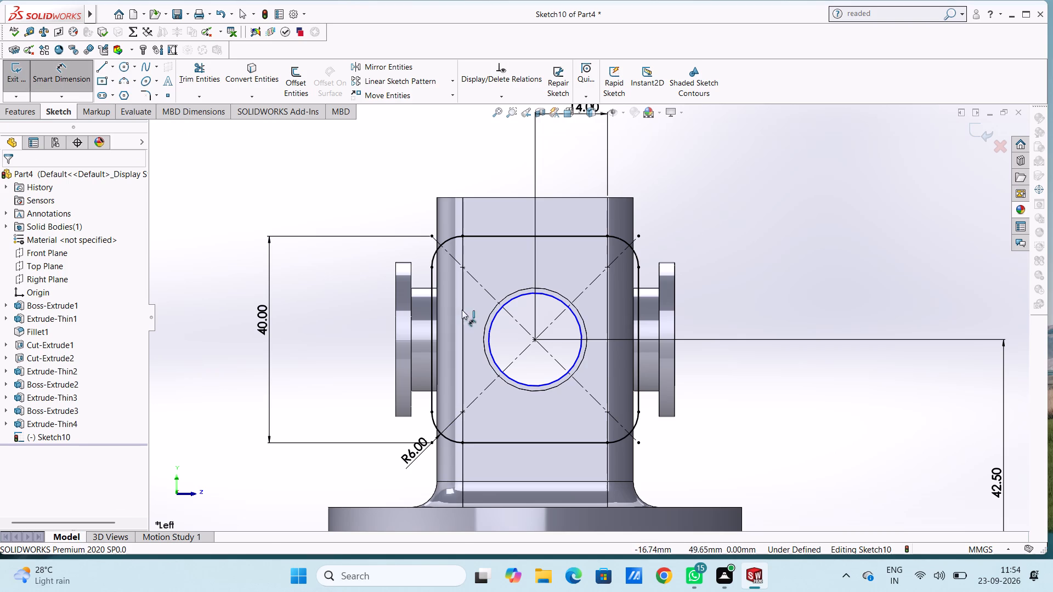
{"action": "left_click", "coordinate": [531, 294]}
{"action": "left_click", "coordinate": [837, 226]}
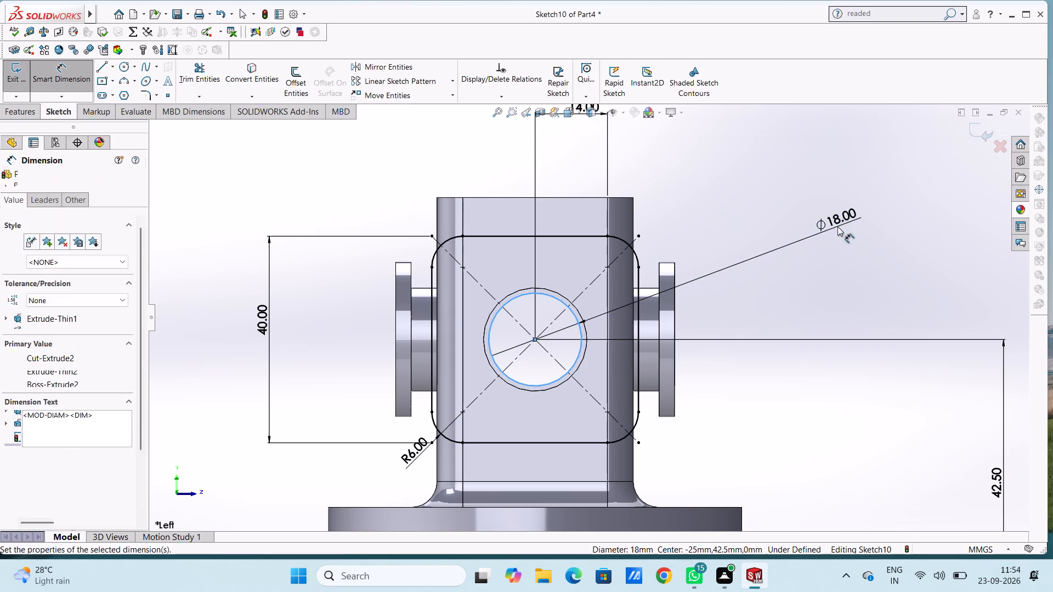
{"action": "left_click", "coordinate": [792, 209]}
{"action": "left_click", "coordinate": [751, 200]}
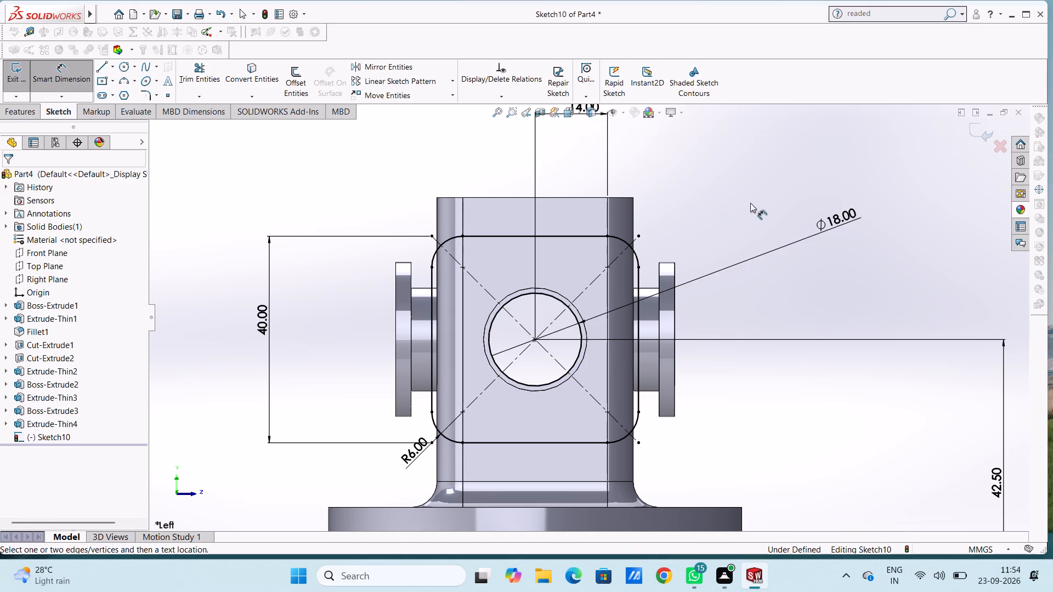
Sketch four 3 mm radius circles on the square's diagonals, one near each corner, aligned horizontally and vertically with each other.
{"action": "left_click", "coordinate": [122, 64]}
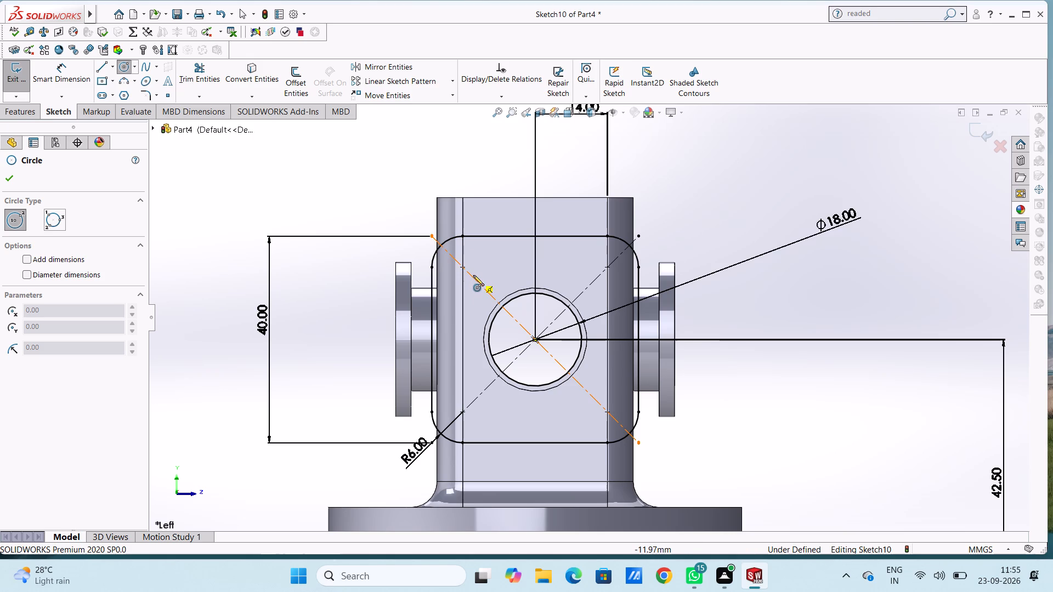
{"action": "left_click", "coordinate": [471, 274]}
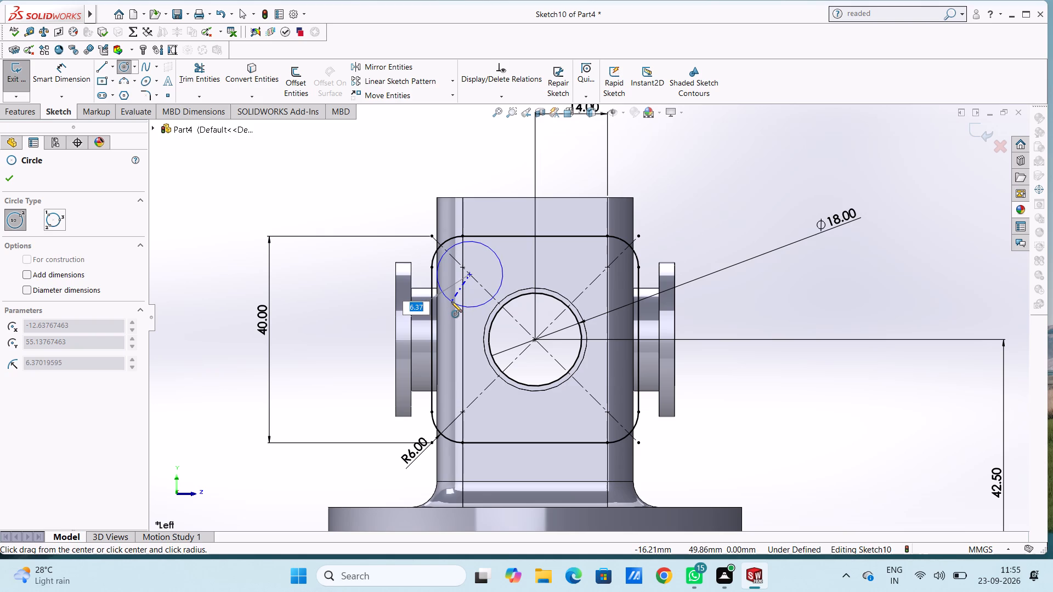
{"action": "key", "text": "3"}
{"action": "key", "text": "Return"}
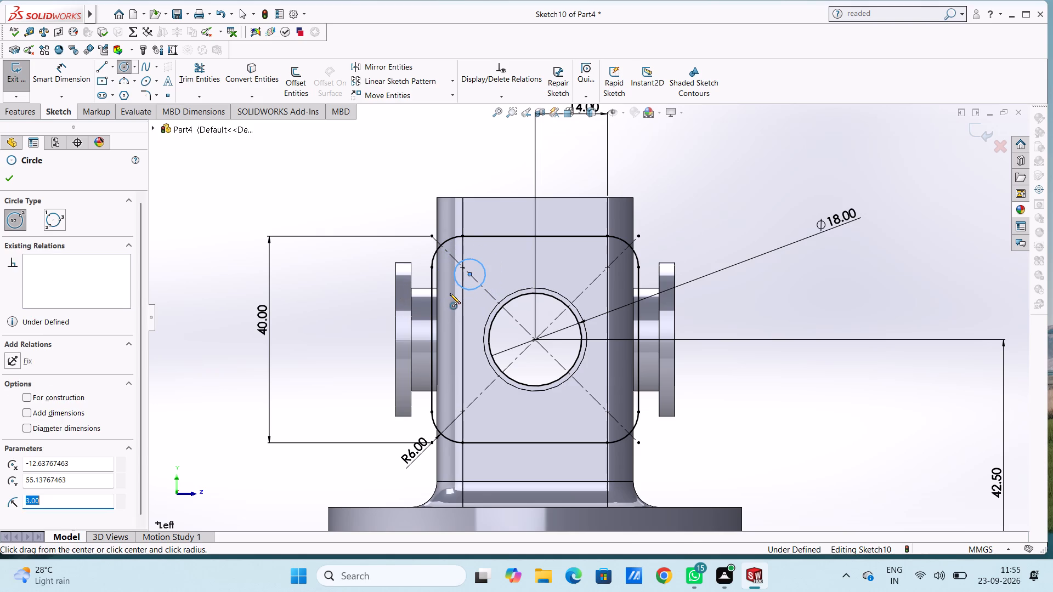
{"action": "left_click", "coordinate": [597, 275]}
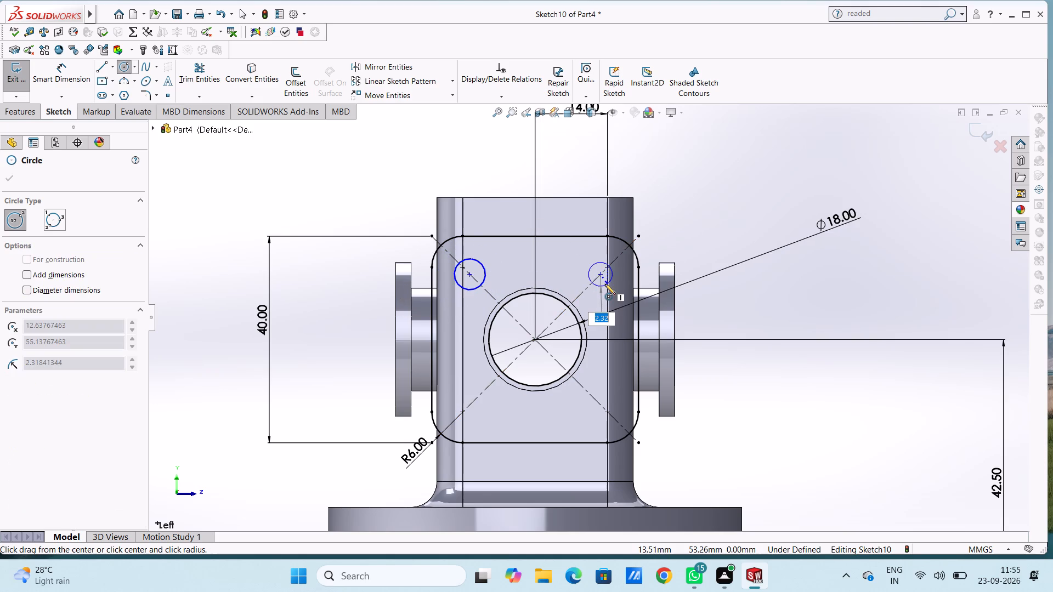
{"action": "key", "text": "3"}
{"action": "key", "text": "Return"}
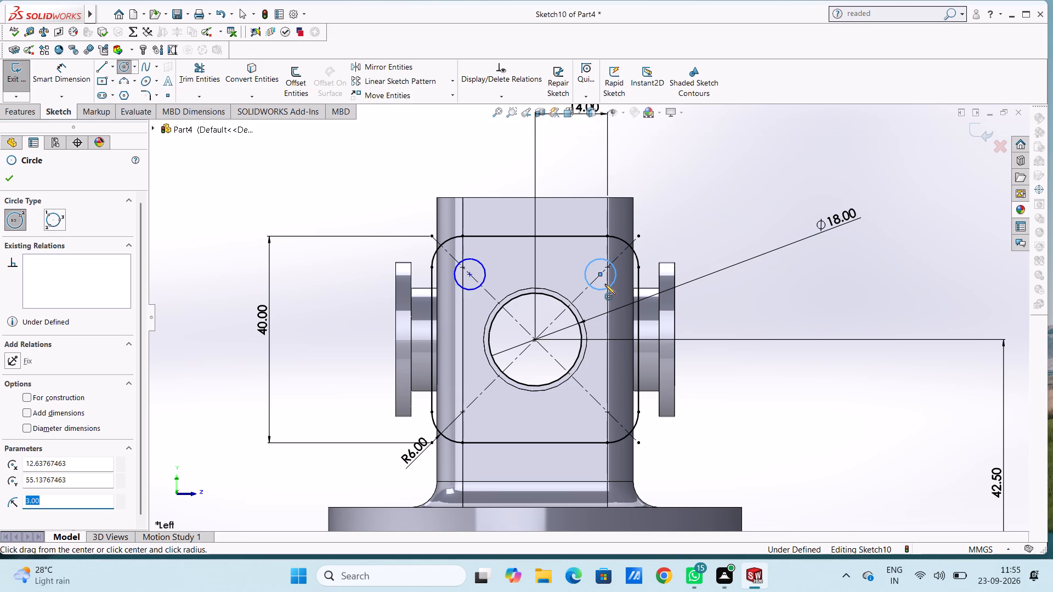
{"action": "left_click", "coordinate": [467, 404]}
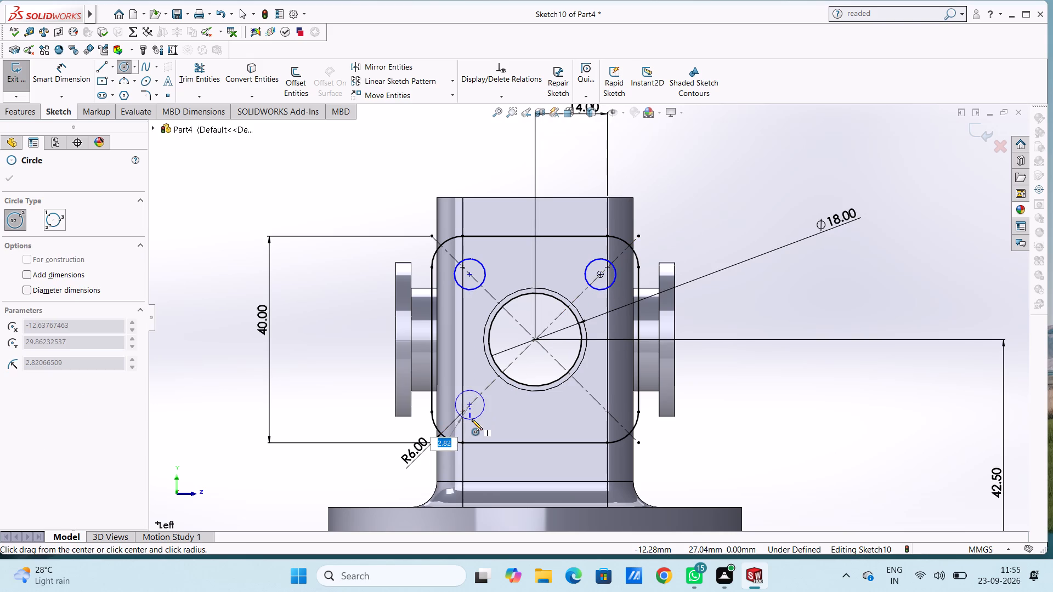
{"action": "key", "text": "3"}
{"action": "key", "text": "Return"}
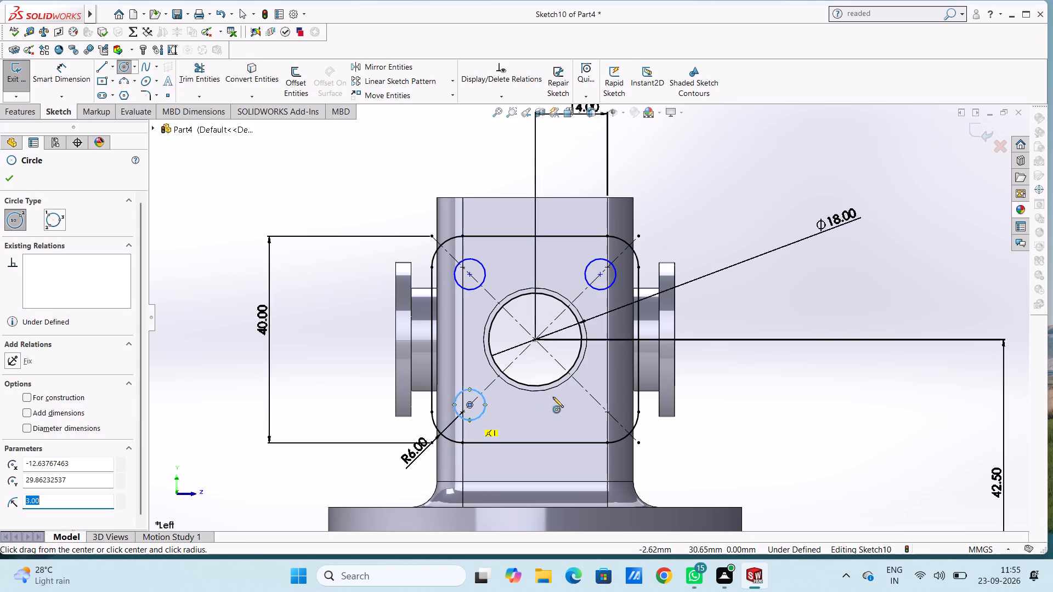
{"action": "left_click", "coordinate": [598, 405]}
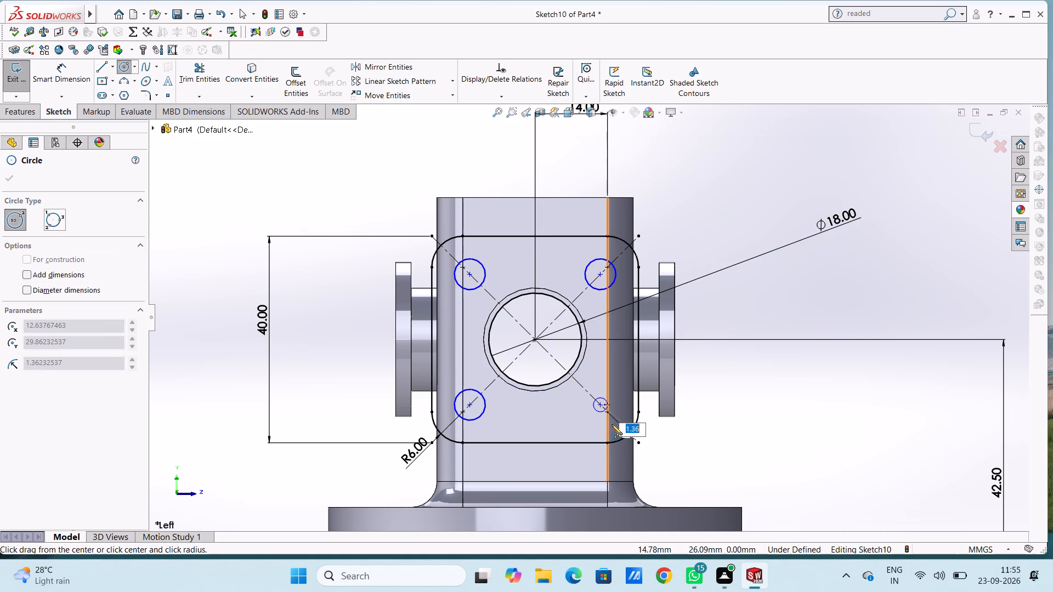
{"action": "key", "text": "3"}
{"action": "key", "text": "Return"}
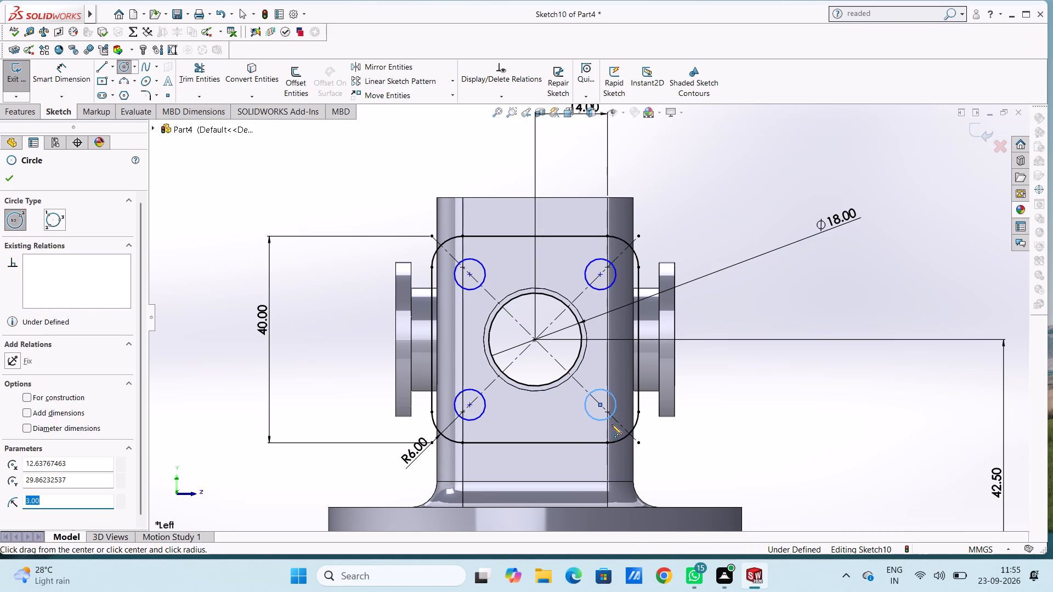
{"action": "key", "text": "Escape"}
{"action": "key", "text": "Escape"}
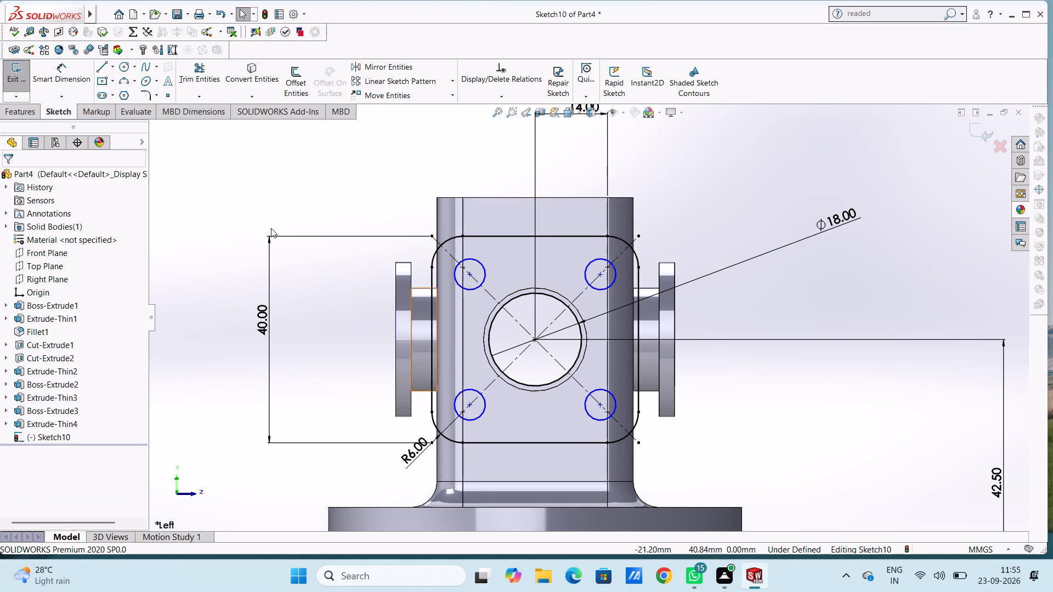
Dimension the diameters of the upper-left, upper-right and lower-right corner circles, keeping their drawn size.
{"action": "left_click", "coordinate": [53, 64]}
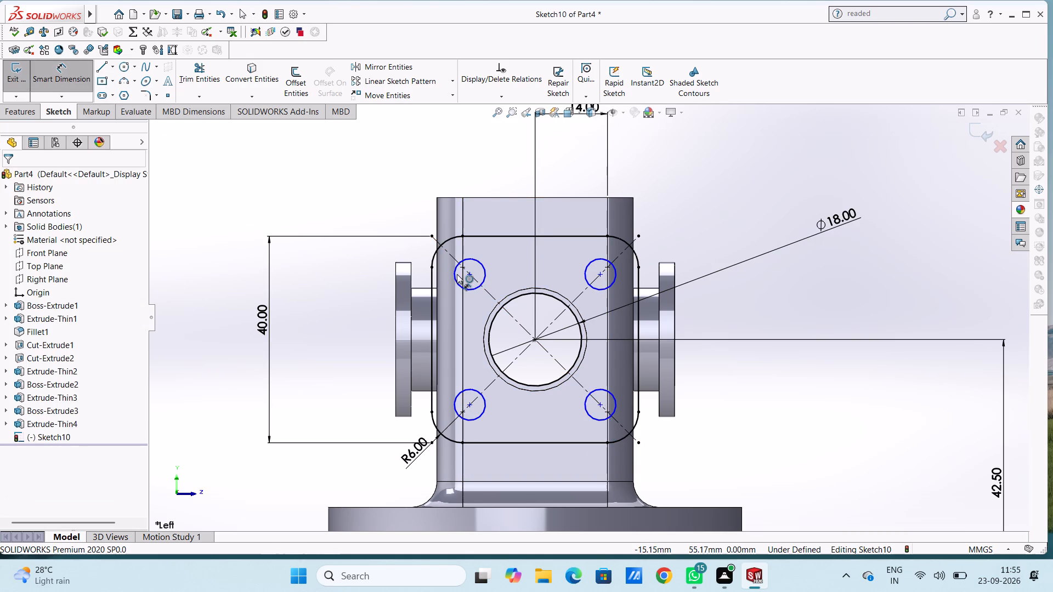
{"action": "left_click", "coordinate": [457, 274]}
{"action": "left_click", "coordinate": [282, 183]}
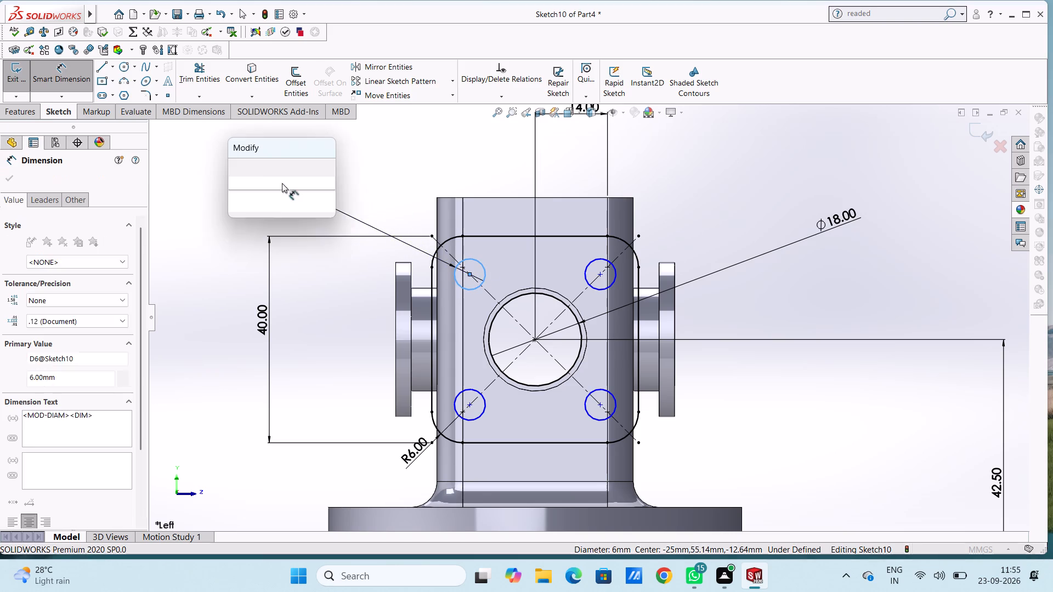
{"action": "left_click", "coordinate": [232, 167]}
{"action": "left_click", "coordinate": [205, 184]}
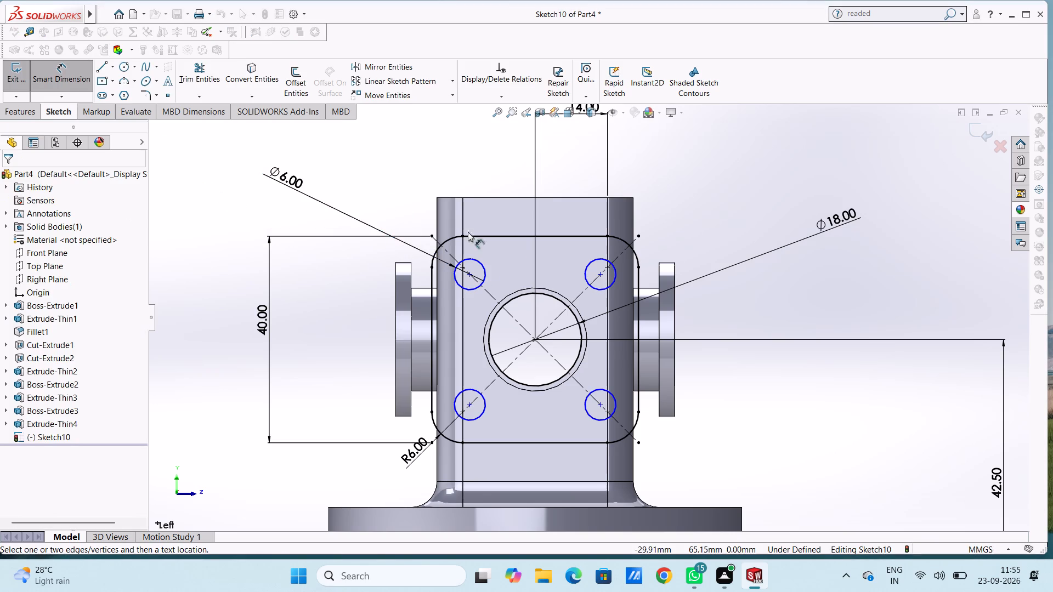
{"action": "left_click", "coordinate": [595, 258]}
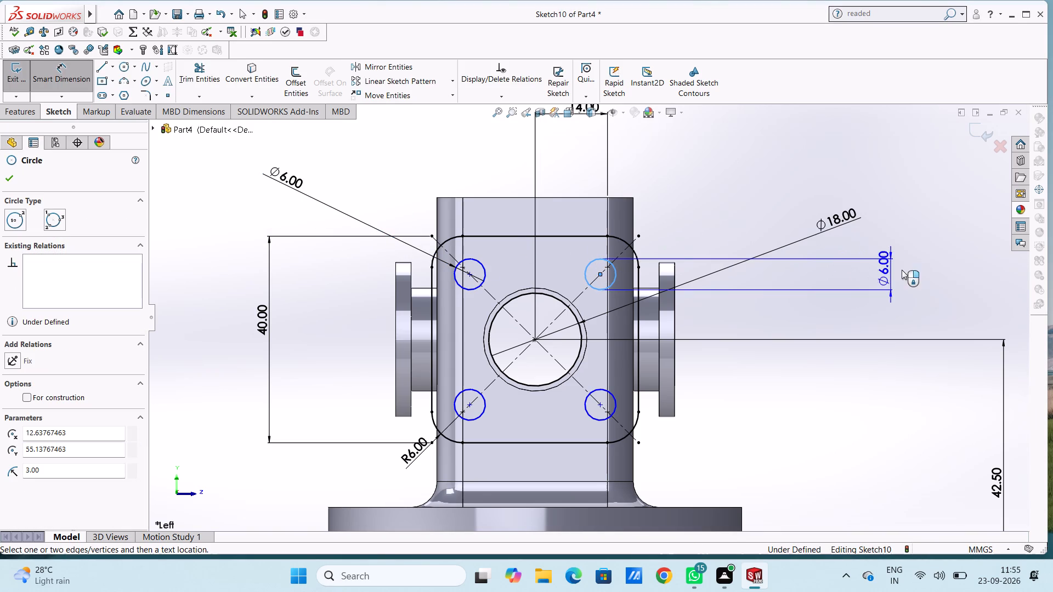
{"action": "left_click", "coordinate": [888, 159]}
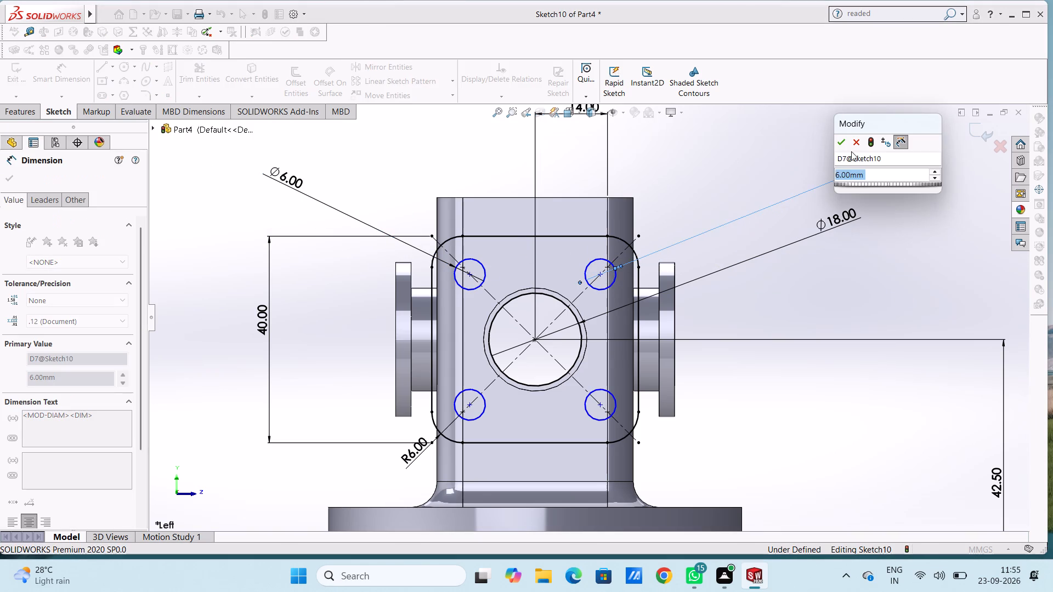
{"action": "left_click", "coordinate": [840, 142]}
{"action": "left_click", "coordinate": [726, 162]}
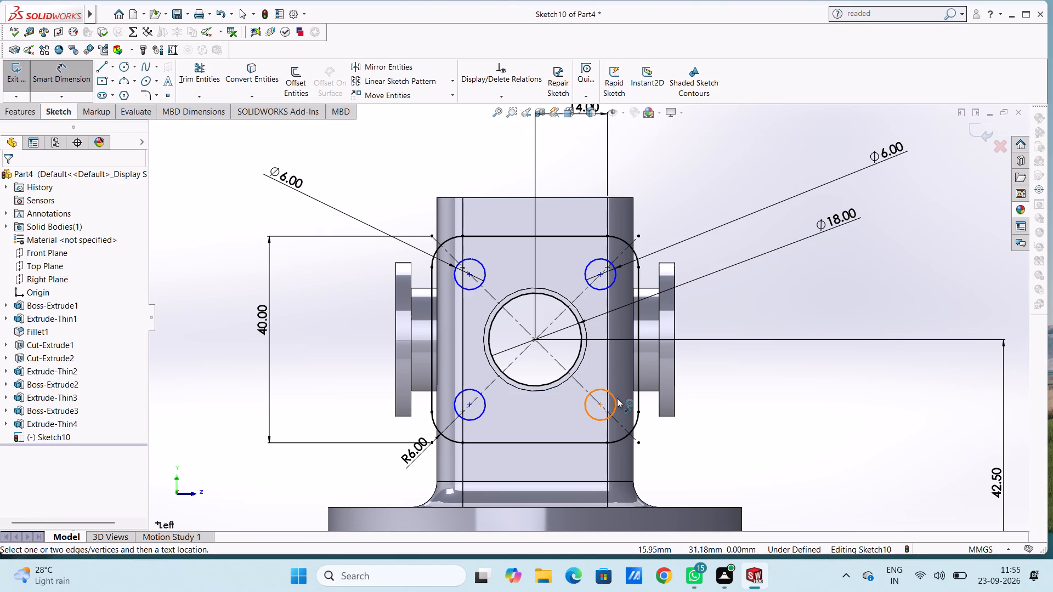
{"action": "left_click", "coordinate": [617, 398]}
{"action": "left_click", "coordinate": [870, 283]}
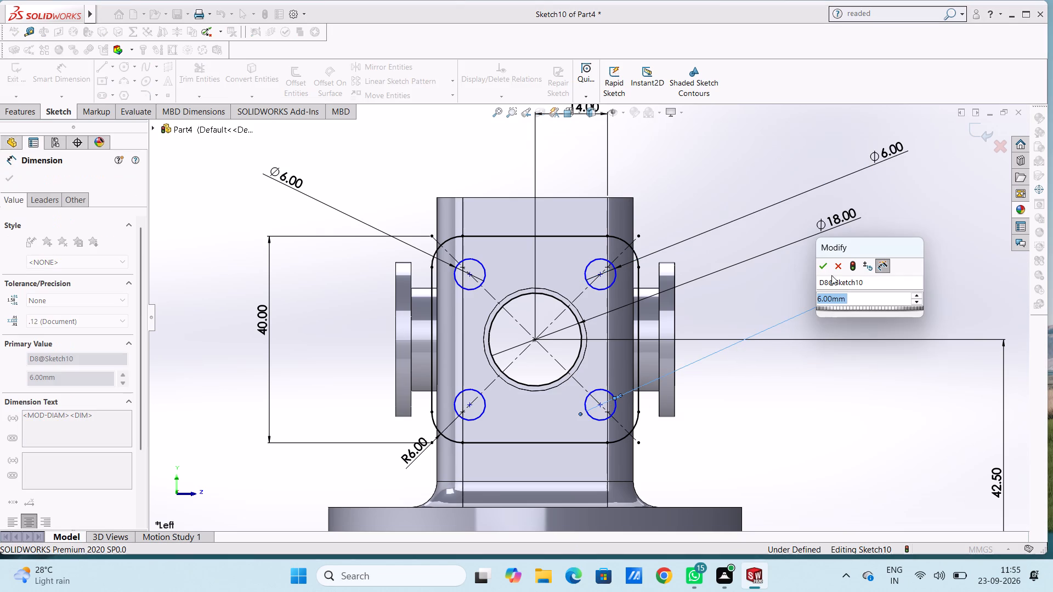
{"action": "left_click", "coordinate": [824, 267]}
{"action": "left_click", "coordinate": [774, 293]}
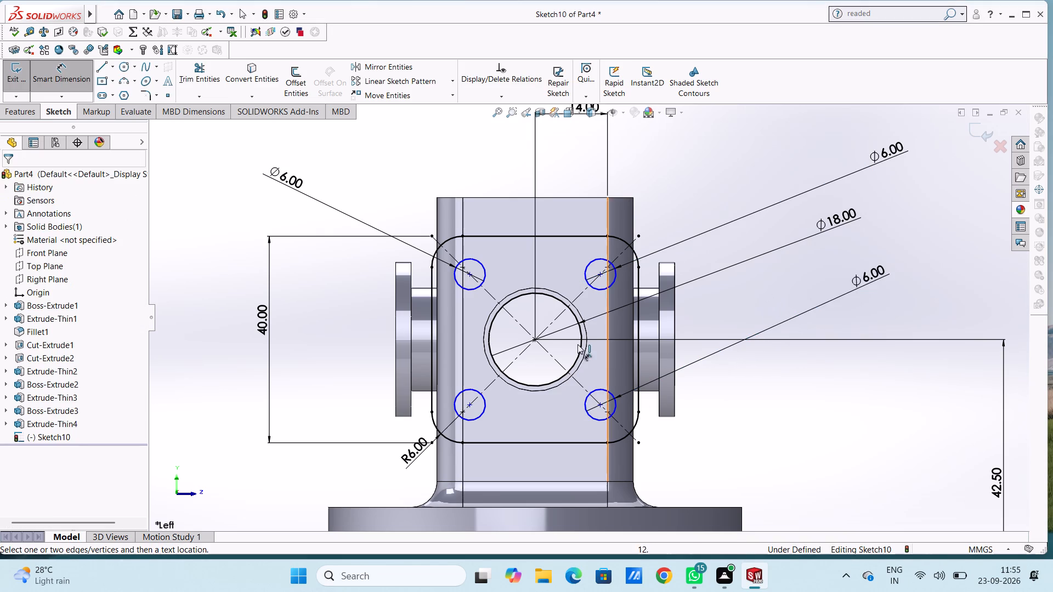
Dimension the lower-left corner circle's diameter, keeping its drawn size.
{"action": "left_click", "coordinate": [467, 391]}
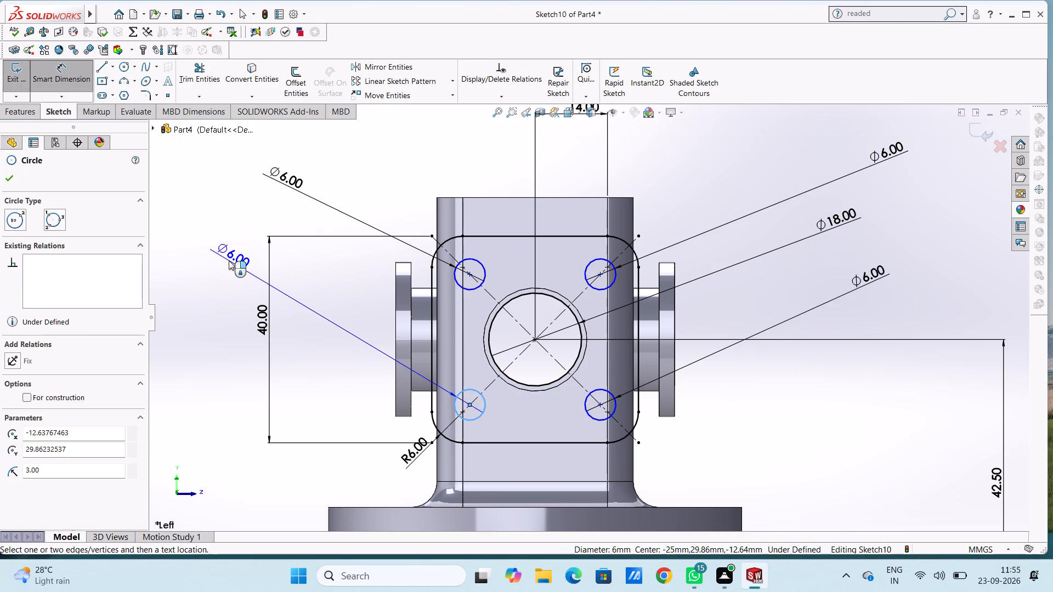
{"action": "left_click", "coordinate": [229, 260]}
{"action": "left_click", "coordinate": [180, 246]}
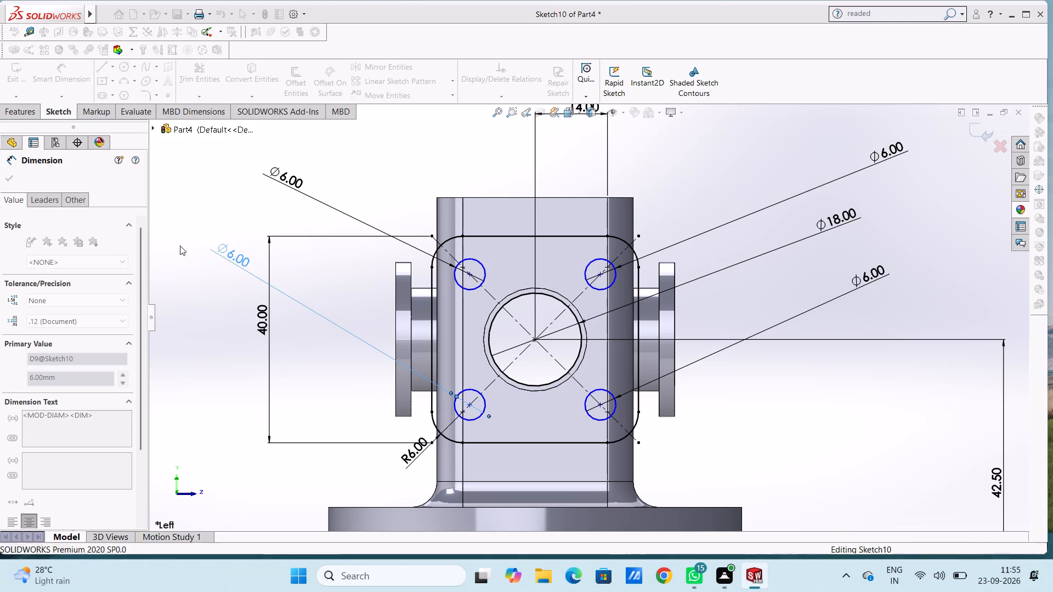
{"action": "left_click", "coordinate": [200, 210]}
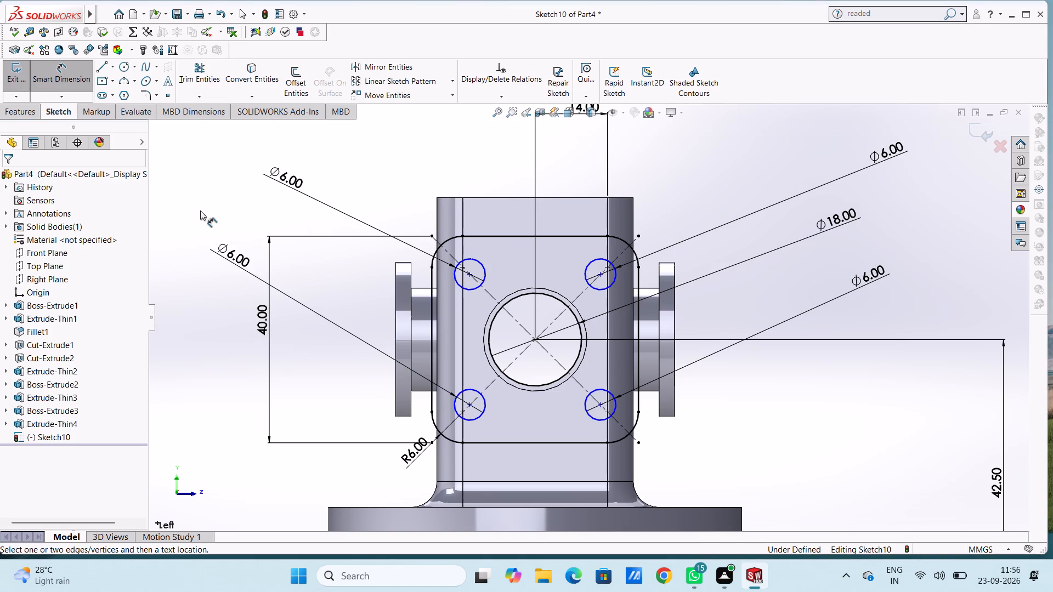
Dimension the upper-left corner circle's centre 9 mm horizontally from the square's left edge.
{"action": "left_click", "coordinate": [467, 272]}
{"action": "left_click", "coordinate": [432, 282]}
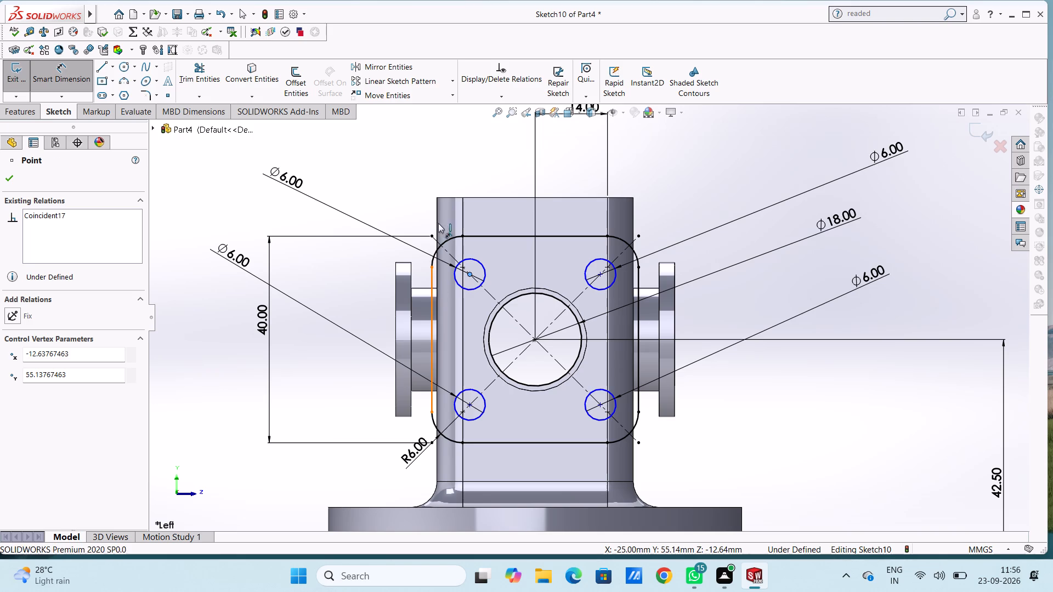
{"action": "left_click", "coordinate": [439, 141]}
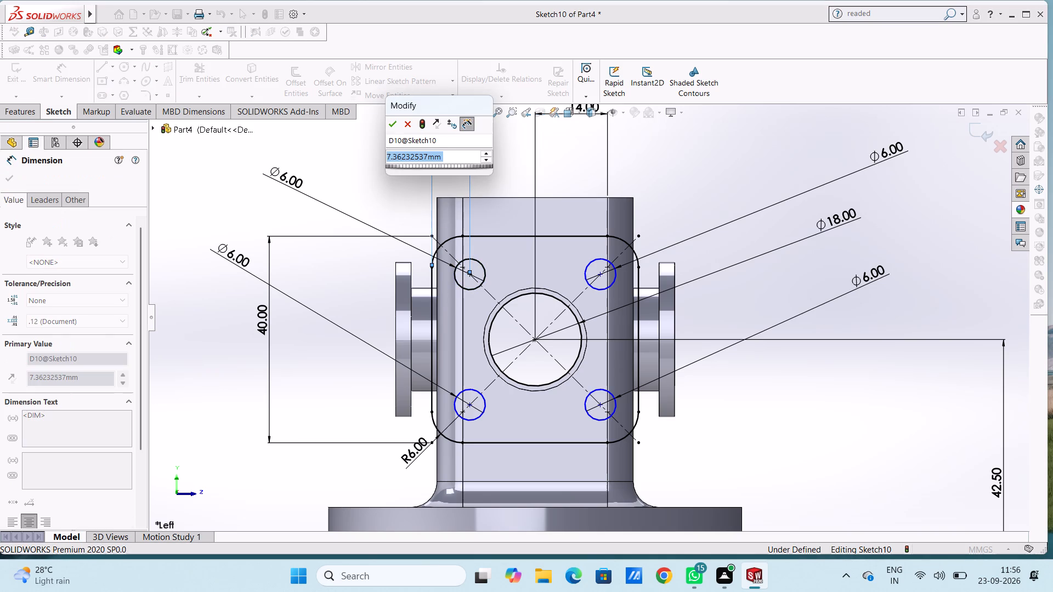
{"action": "key", "text": "9"}
{"action": "key", "text": "Return"}
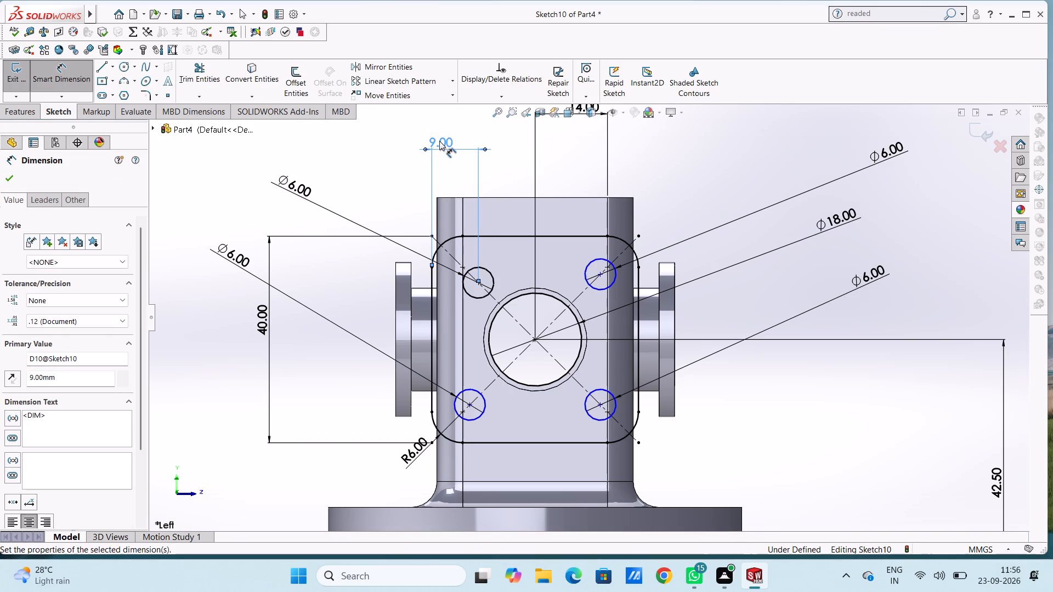
{"action": "left_click", "coordinate": [367, 164]}
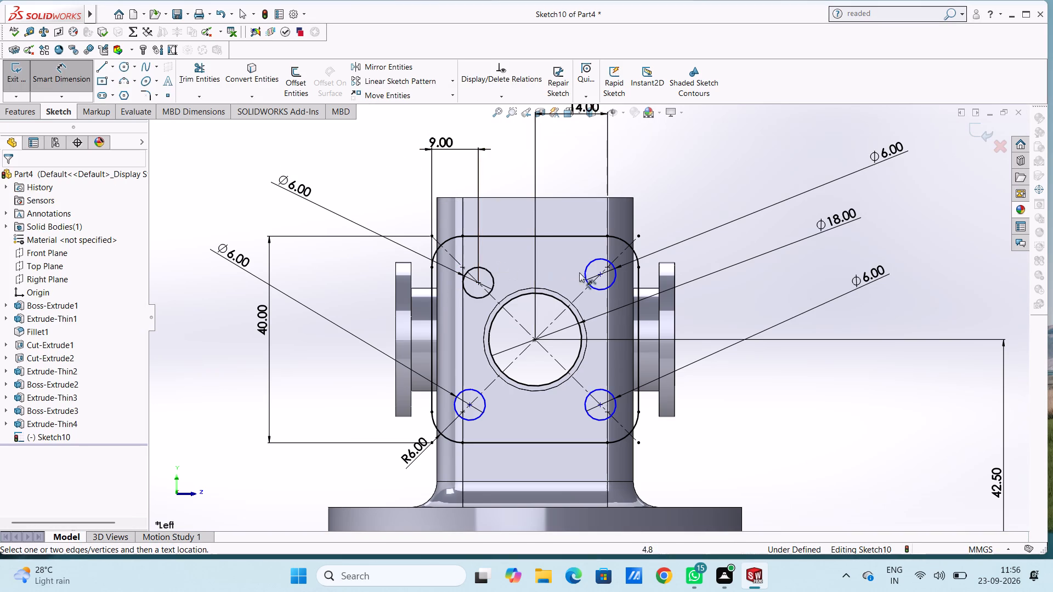
Dimension the upper-right corner circle's centre 9 mm horizontally from the square's right edge.
{"action": "left_click", "coordinate": [600, 275]}
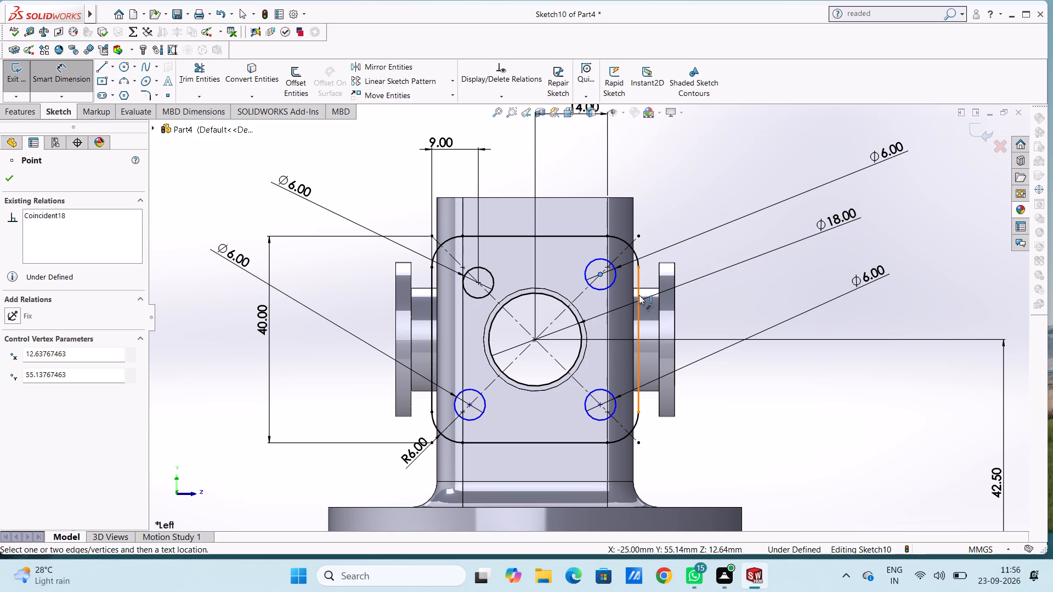
{"action": "left_click", "coordinate": [639, 295]}
{"action": "left_click", "coordinate": [631, 147]}
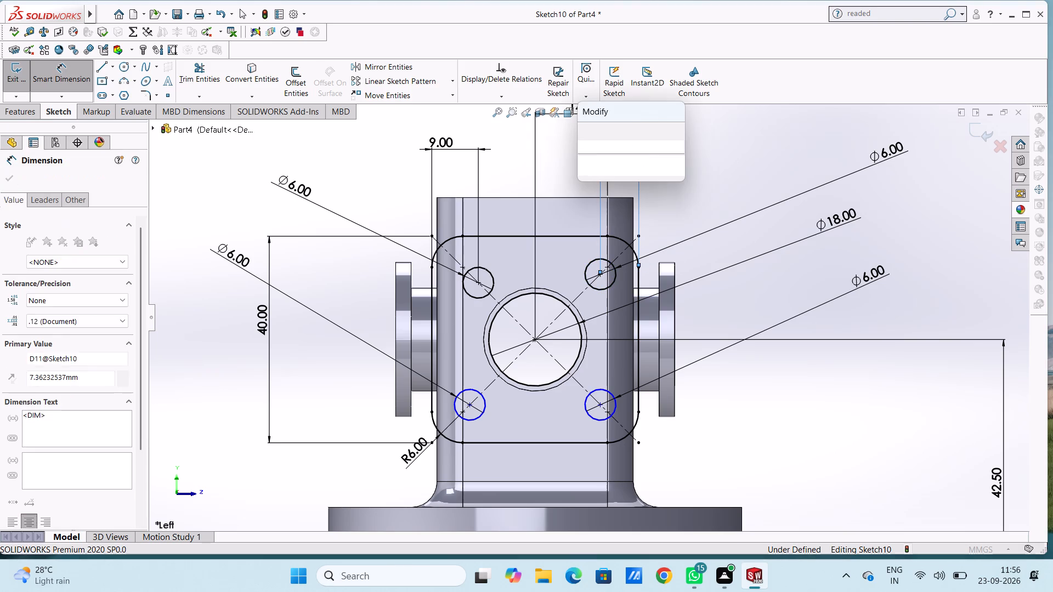
{"action": "key", "text": "9"}
{"action": "key", "text": "Return"}
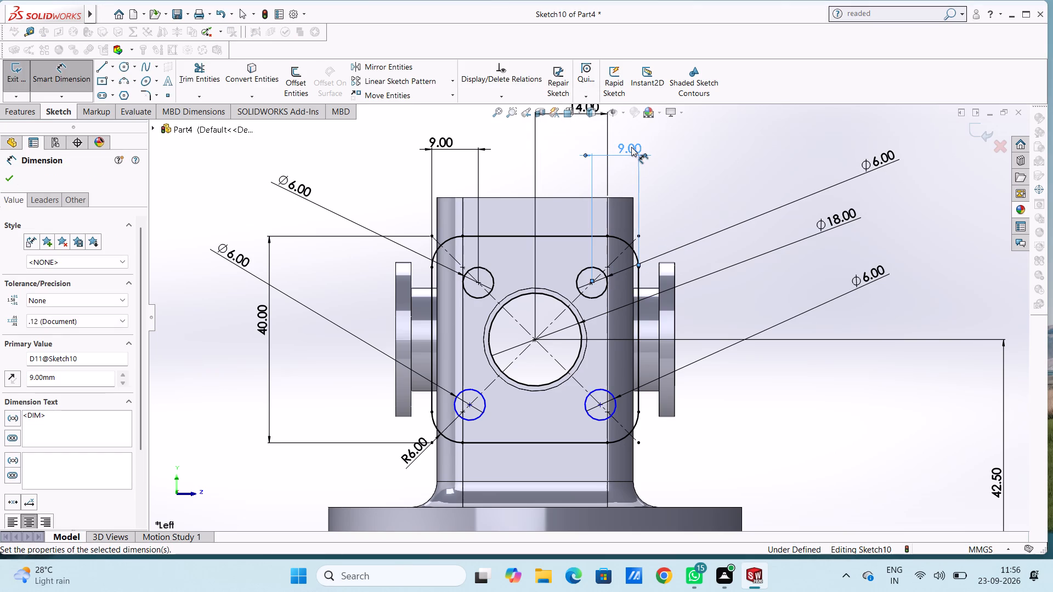
{"action": "left_click", "coordinate": [726, 202]}
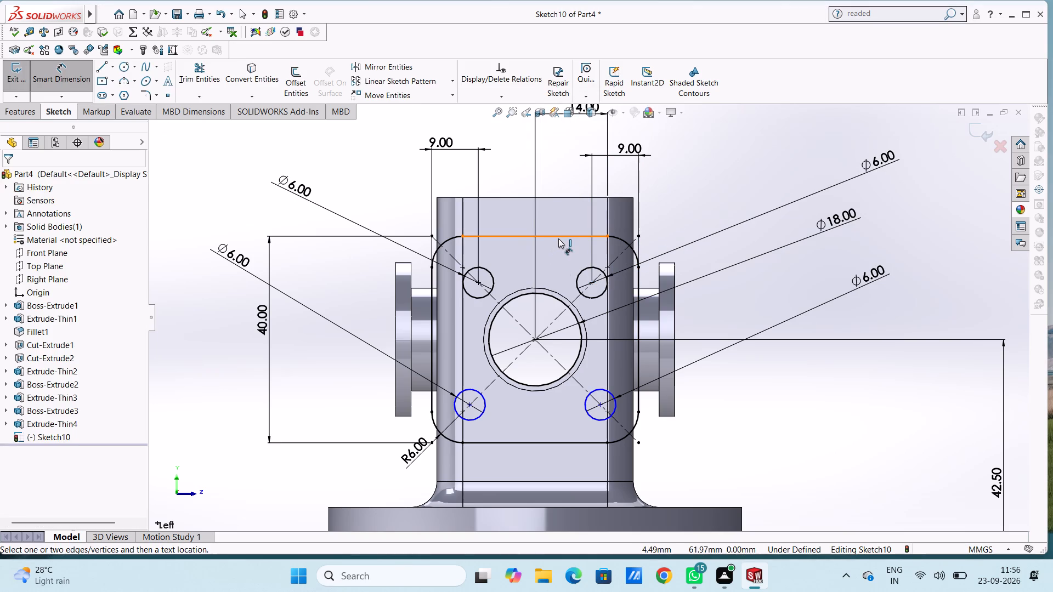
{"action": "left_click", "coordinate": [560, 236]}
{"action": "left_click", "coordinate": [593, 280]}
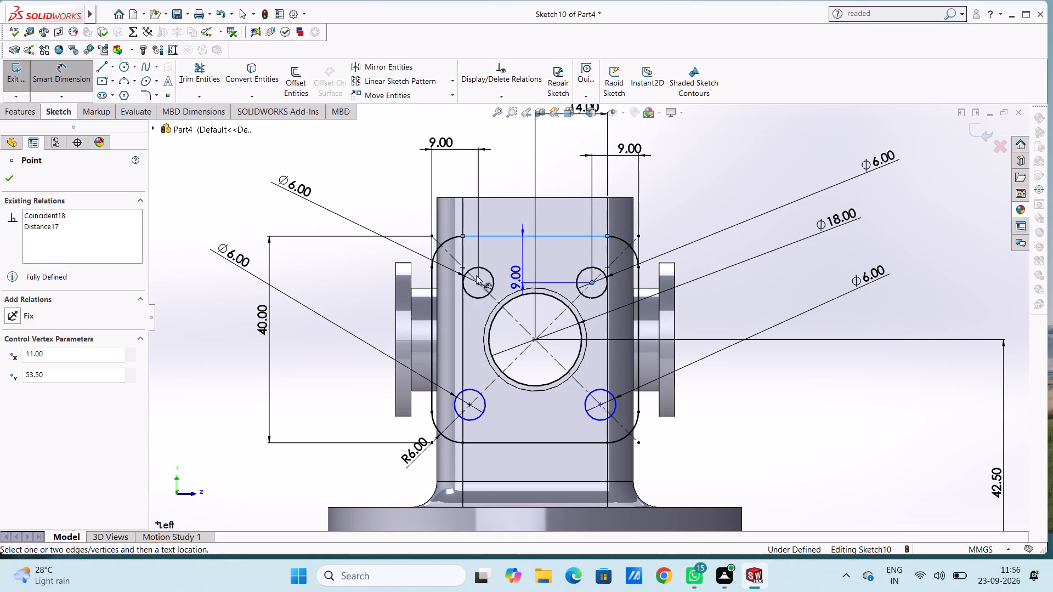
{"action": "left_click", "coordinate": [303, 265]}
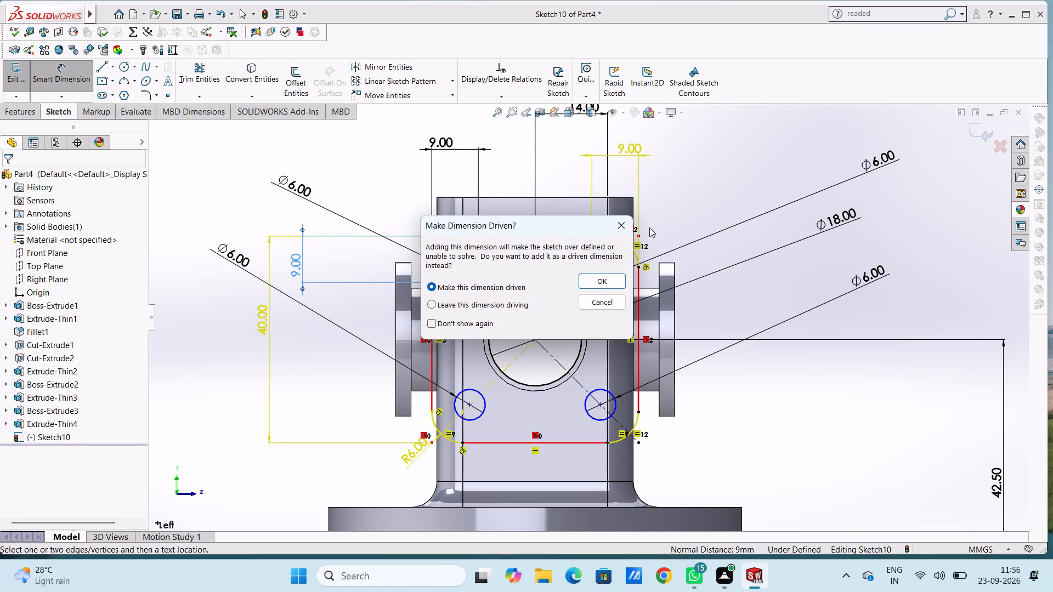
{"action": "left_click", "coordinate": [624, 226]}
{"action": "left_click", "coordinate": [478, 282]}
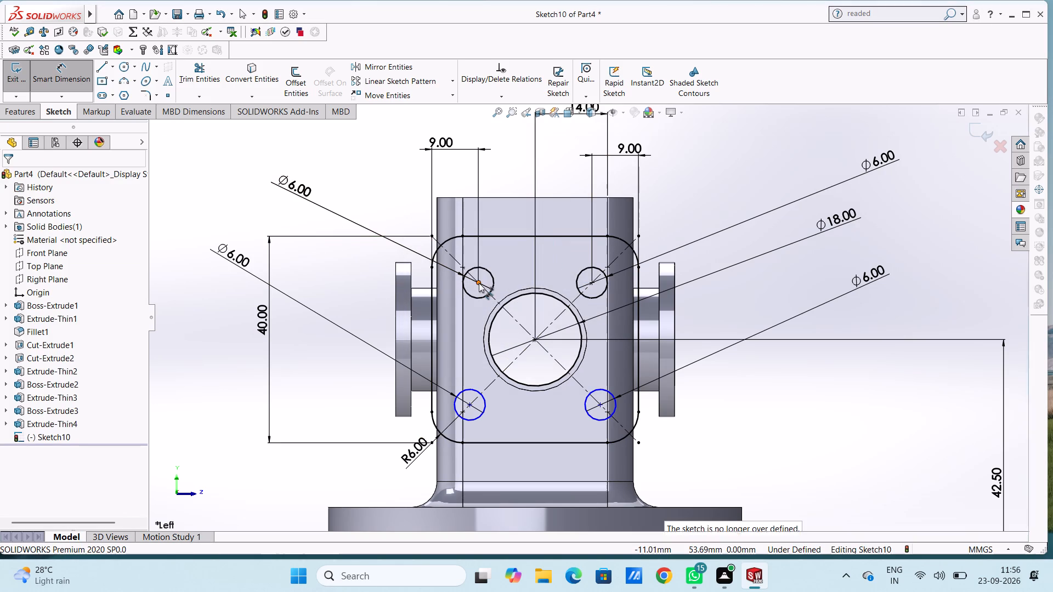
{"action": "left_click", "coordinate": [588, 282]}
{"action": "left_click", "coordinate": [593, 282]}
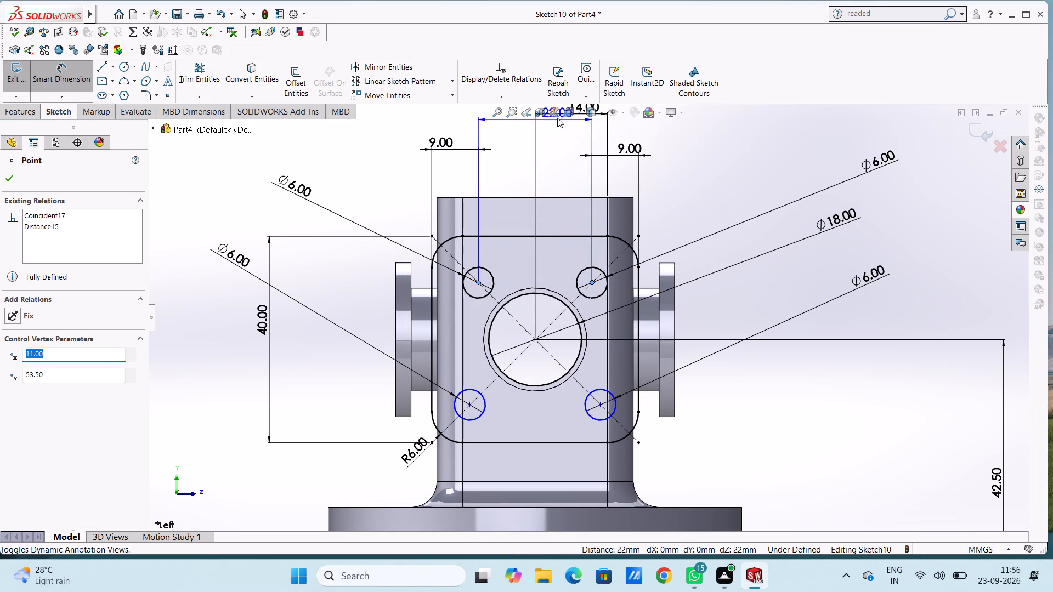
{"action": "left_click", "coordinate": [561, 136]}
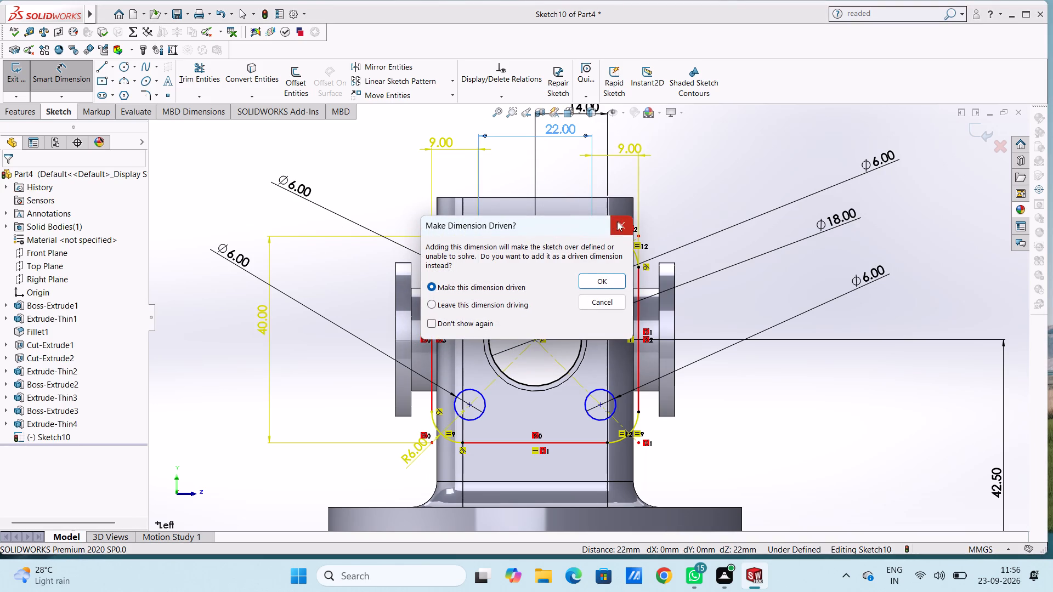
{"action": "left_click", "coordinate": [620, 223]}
Dimension the lower-right corner circle's centre 9 mm horizontally from the square's right edge.
{"action": "scroll", "coordinate": [577, 426], "scroll_direction": "down", "scroll_amount": 2}
{"action": "scroll", "coordinate": [577, 426], "scroll_direction": "up", "scroll_amount": 4}
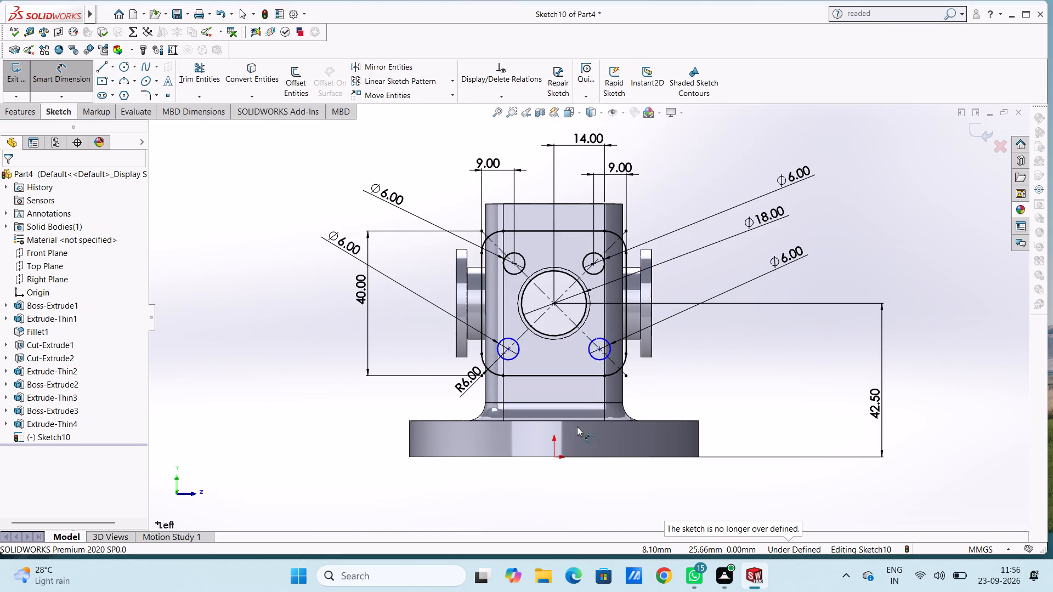
{"action": "scroll", "coordinate": [616, 390], "scroll_direction": "down", "scroll_amount": 3}
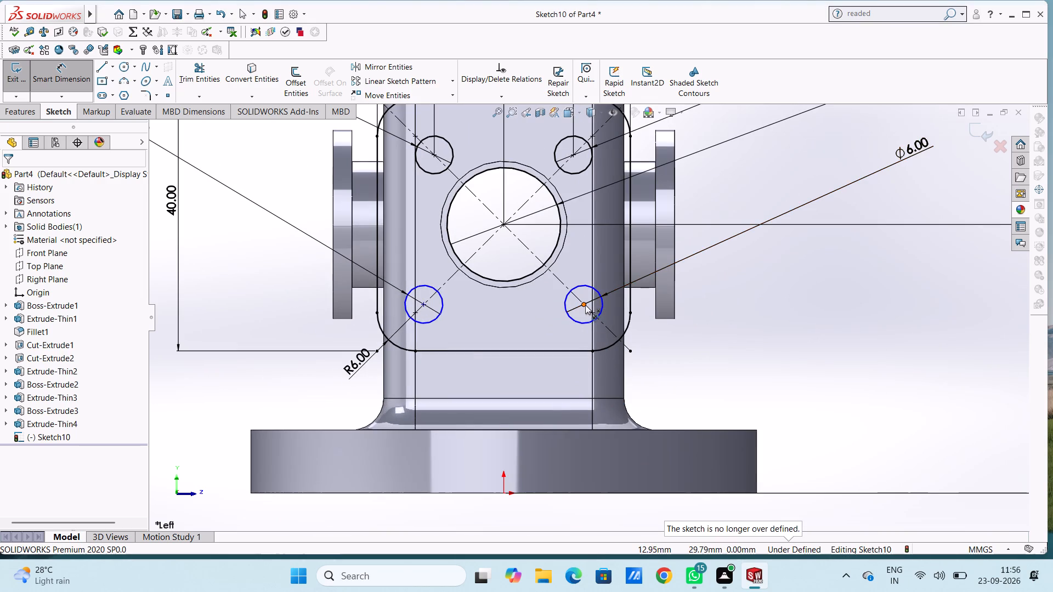
{"action": "left_click", "coordinate": [585, 305]}
{"action": "left_click", "coordinate": [630, 303]}
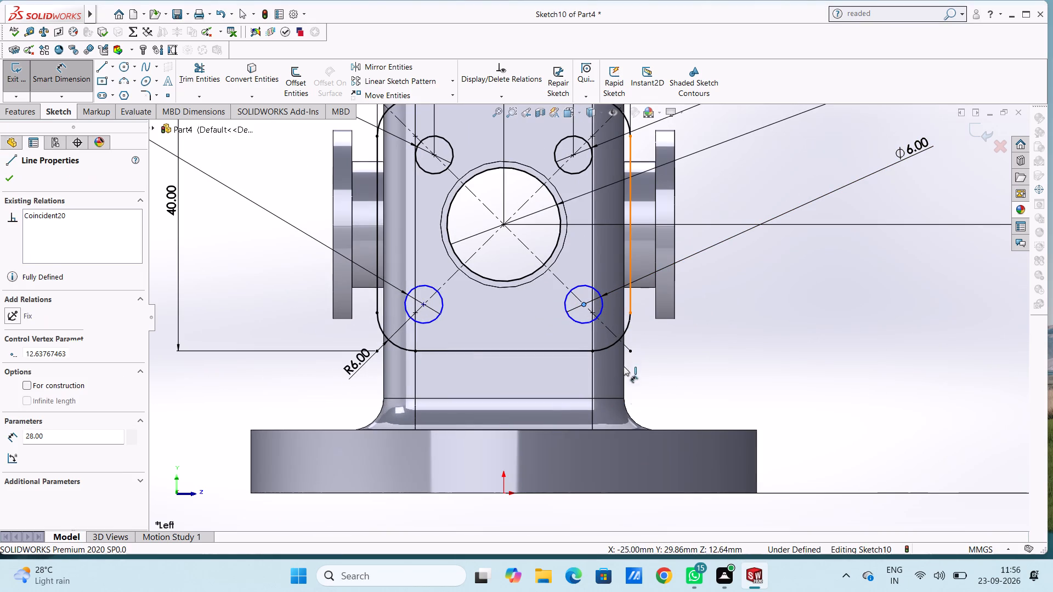
{"action": "left_click", "coordinate": [625, 510]}
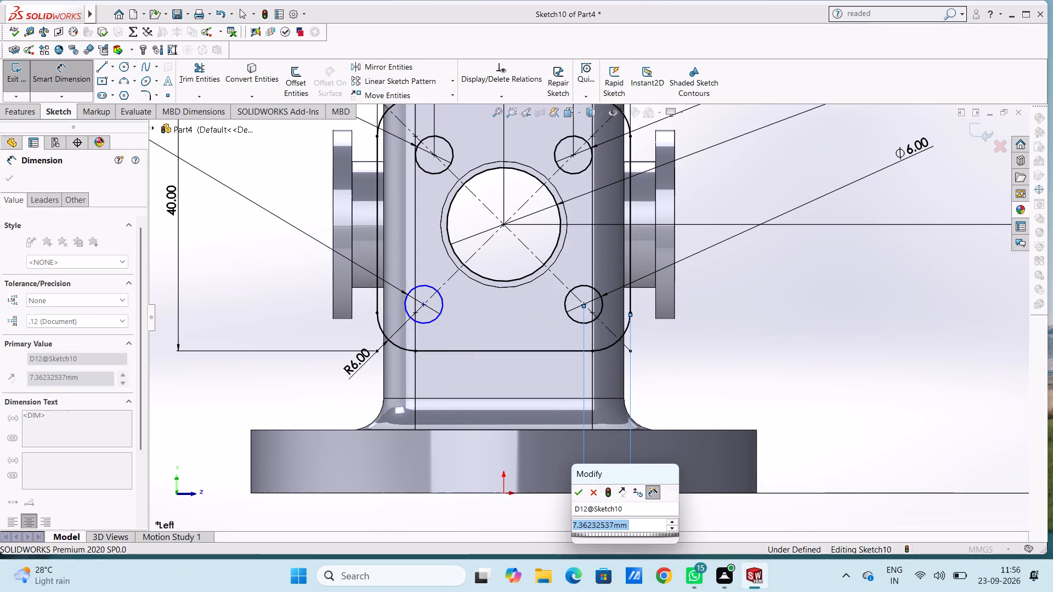
{"action": "key", "text": "9"}
{"action": "key", "text": "Return"}
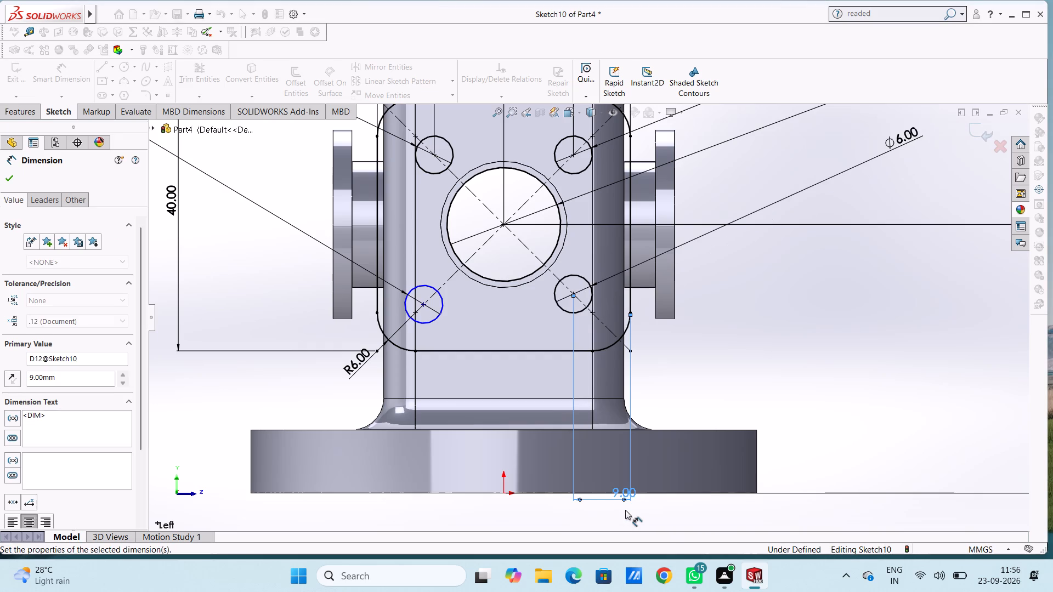
{"action": "left_click", "coordinate": [713, 362]}
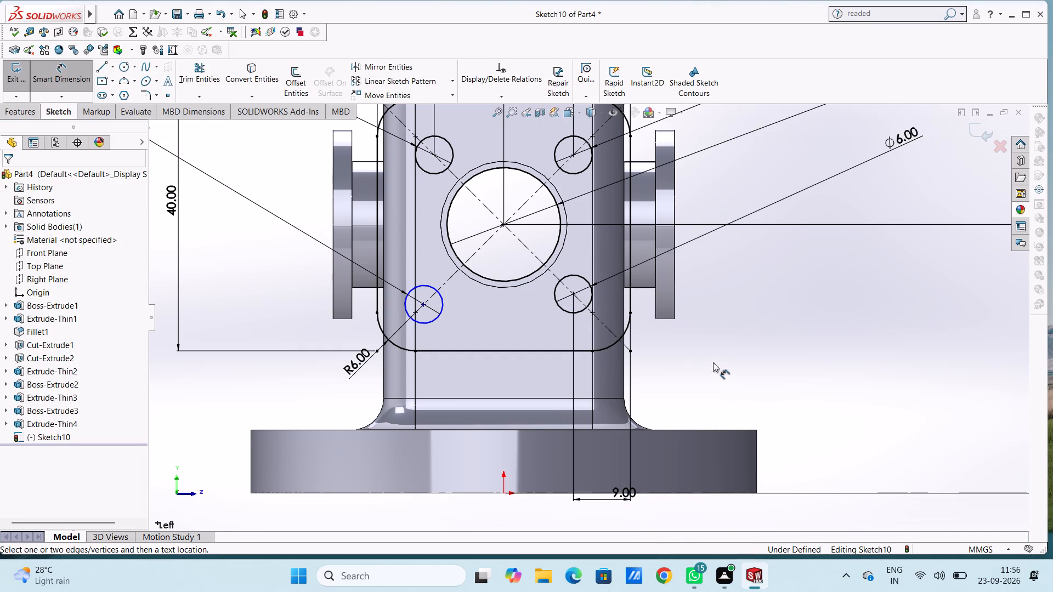
Dimension the lower-left corner circle's centre 9 mm horizontally from the square's left edge and finish dimensioning.
{"action": "left_click", "coordinate": [423, 305]}
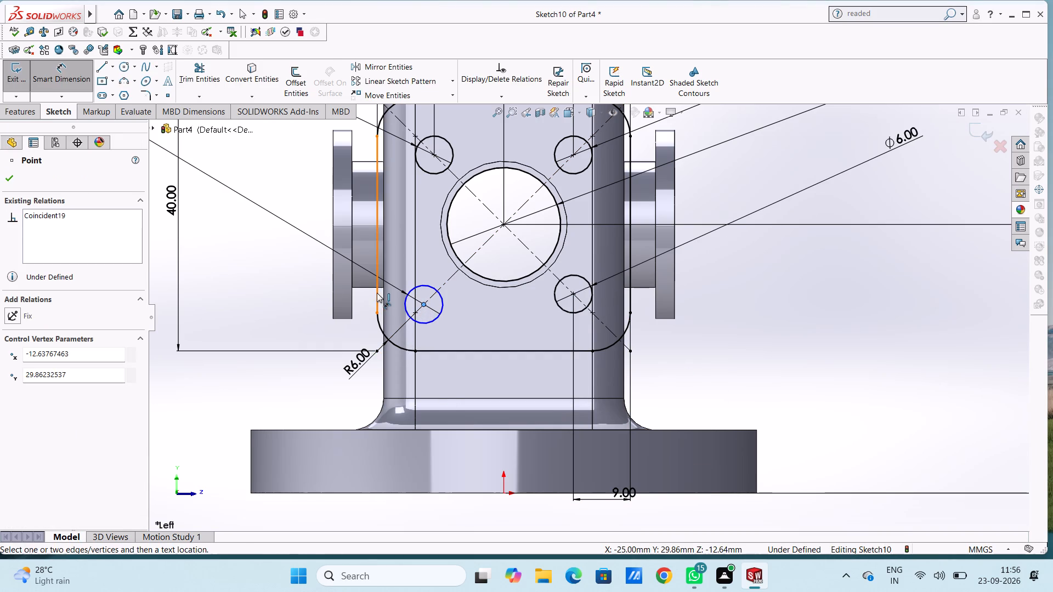
{"action": "left_click", "coordinate": [377, 292]}
{"action": "left_click", "coordinate": [377, 519]}
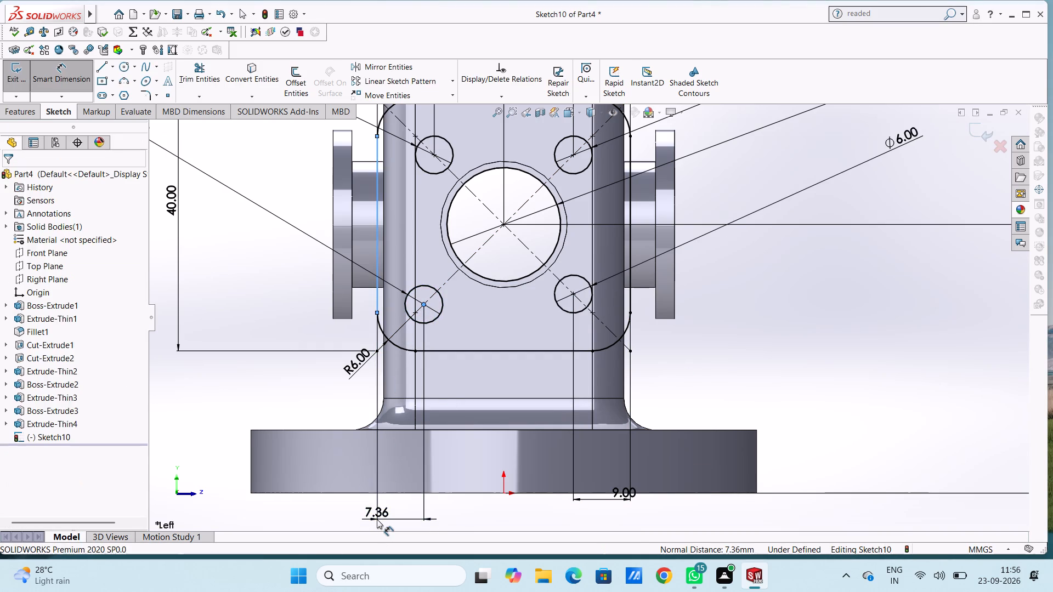
{"action": "key", "text": "9"}
{"action": "key", "text": "Return"}
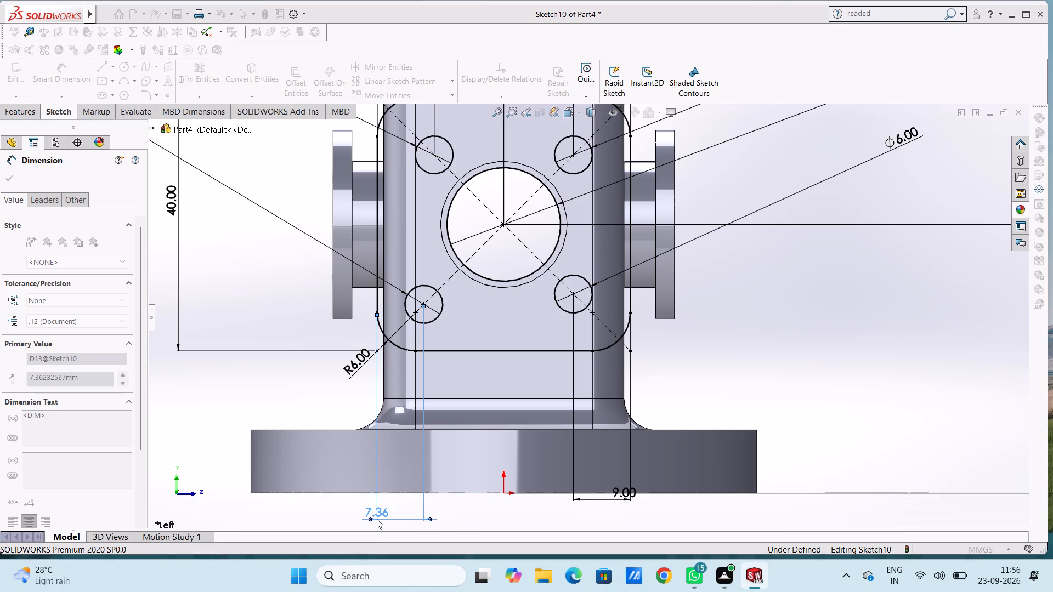
{"action": "left_click", "coordinate": [245, 388]}
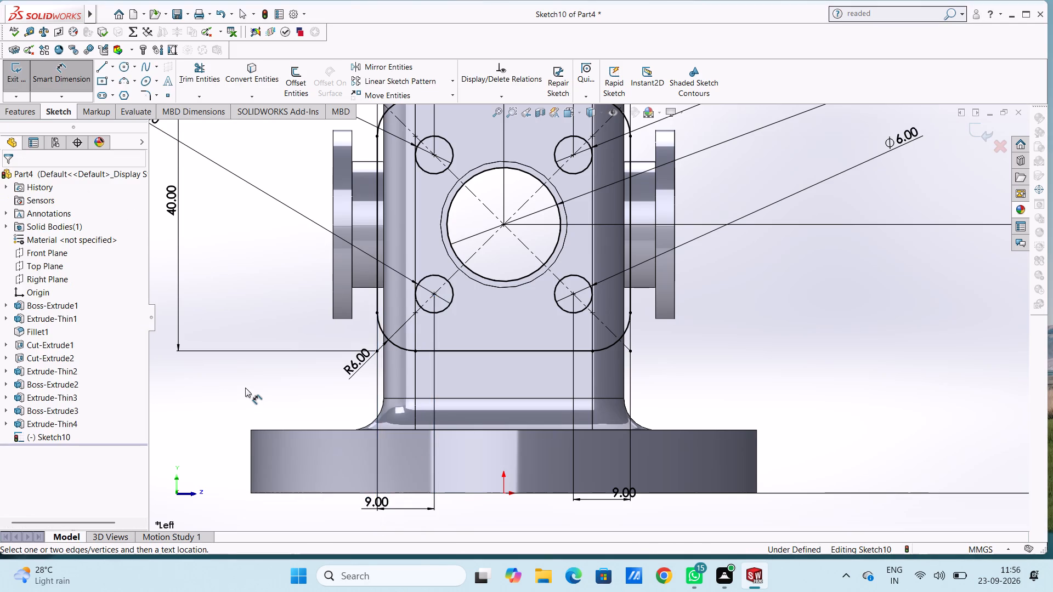
{"action": "scroll", "coordinate": [245, 388], "scroll_direction": "up", "scroll_amount": 3}
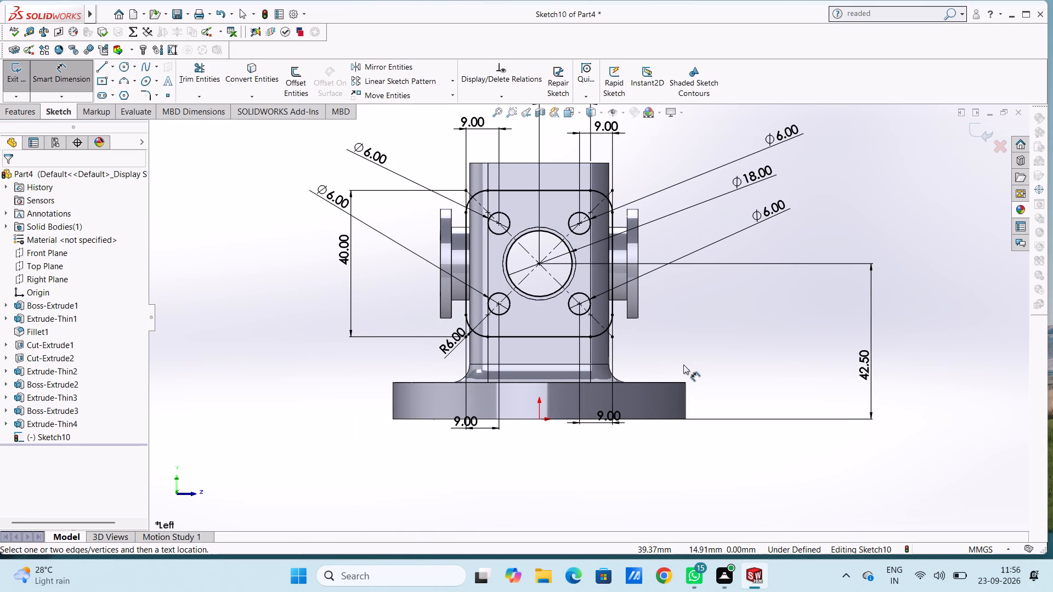
{"action": "key", "text": "Escape"}
{"action": "key", "text": "Escape"}
Extrude the rounded square profile with its bore and four corner holes as a 3 mm blind boss merged with the body.
{"action": "middle_click_drag", "start_coordinate": [692, 323], "coordinate": [677, 325]}
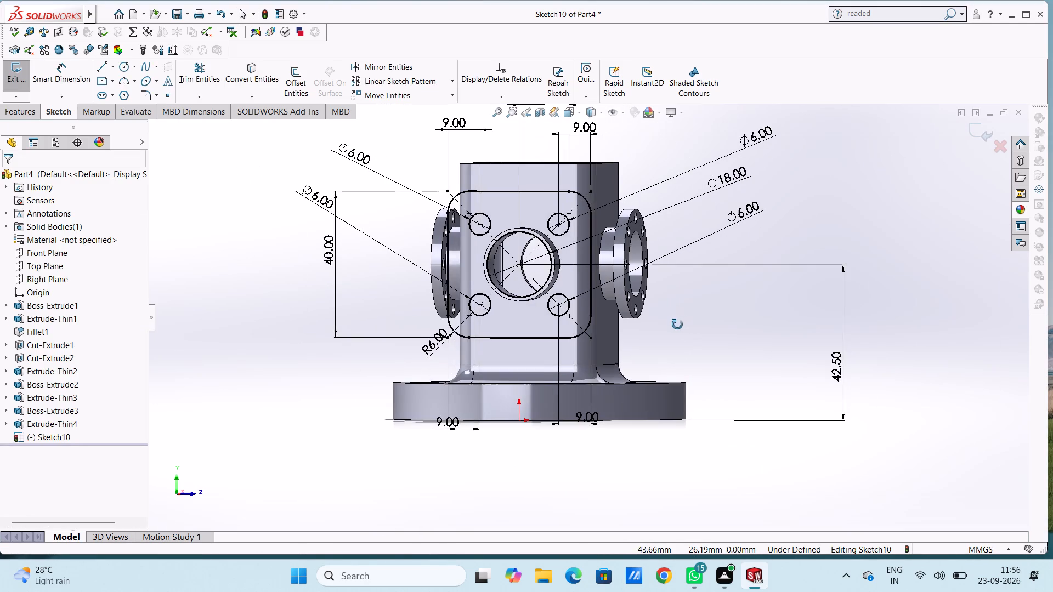
{"action": "middle_click_drag", "start_coordinate": [677, 325], "coordinate": [678, 325]}
{"action": "scroll", "coordinate": [542, 259], "scroll_direction": "down", "scroll_amount": 4}
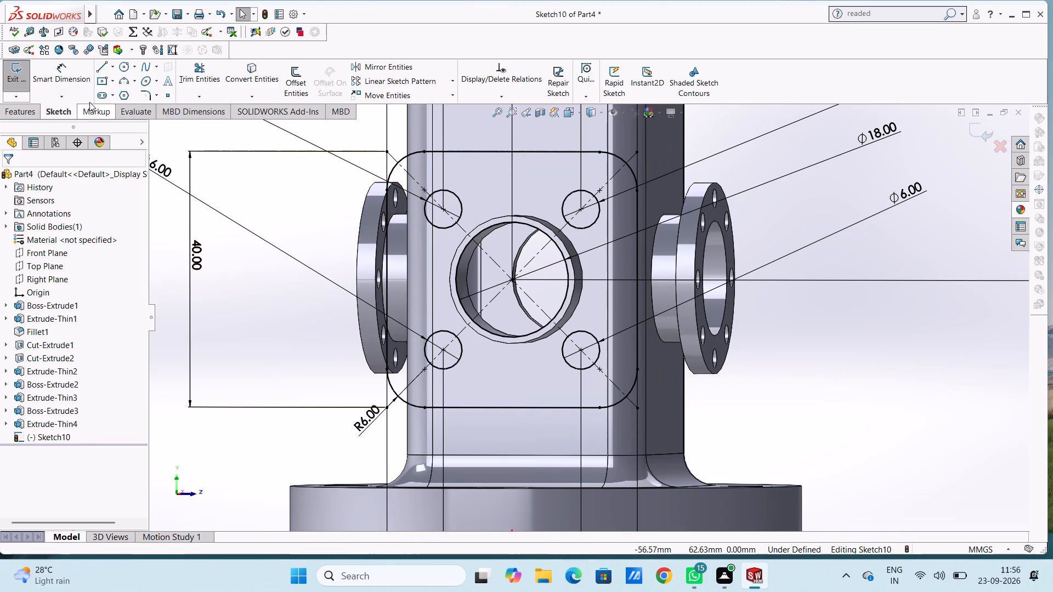
{"action": "left_click", "coordinate": [13, 112]}
{"action": "left_click", "coordinate": [18, 81]}
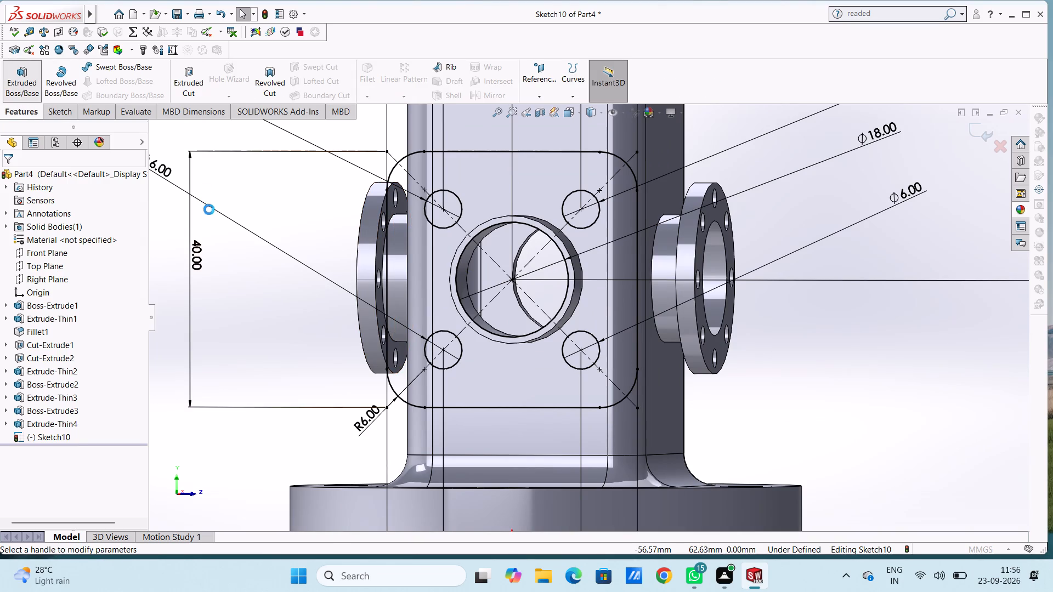
{"action": "scroll", "coordinate": [210, 213], "scroll_direction": "up", "scroll_amount": 3}
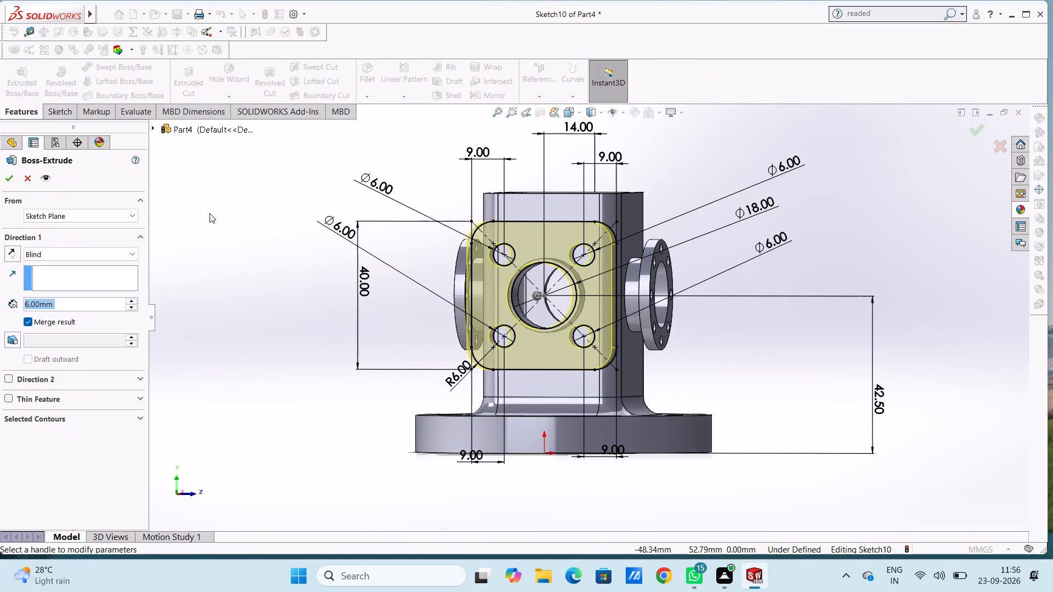
{"action": "middle_click_drag", "start_coordinate": [314, 211], "coordinate": [250, 333]}
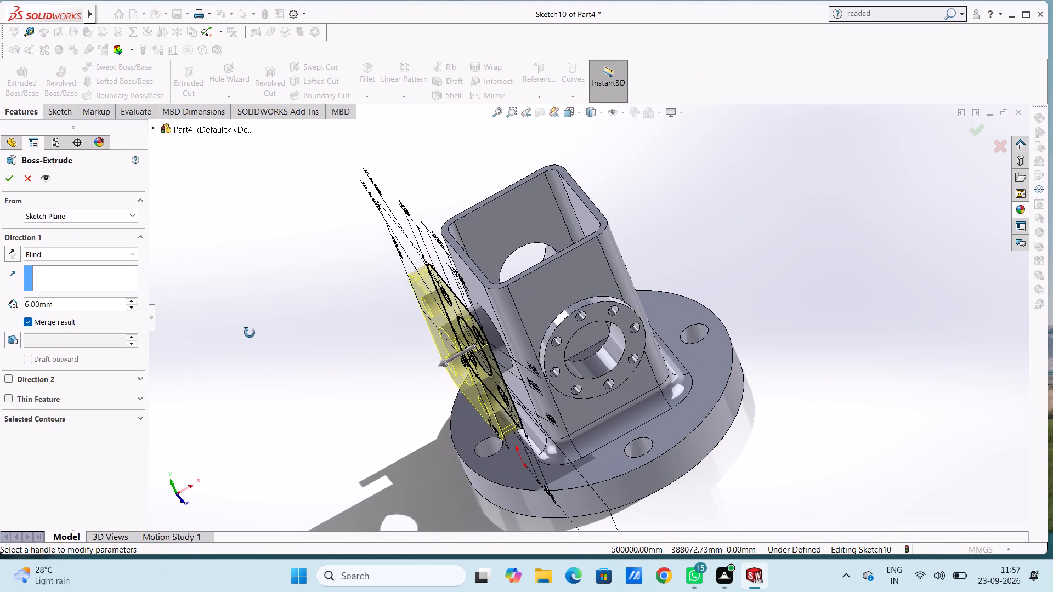
{"action": "middle_click_drag", "start_coordinate": [250, 333], "coordinate": [249, 334]}
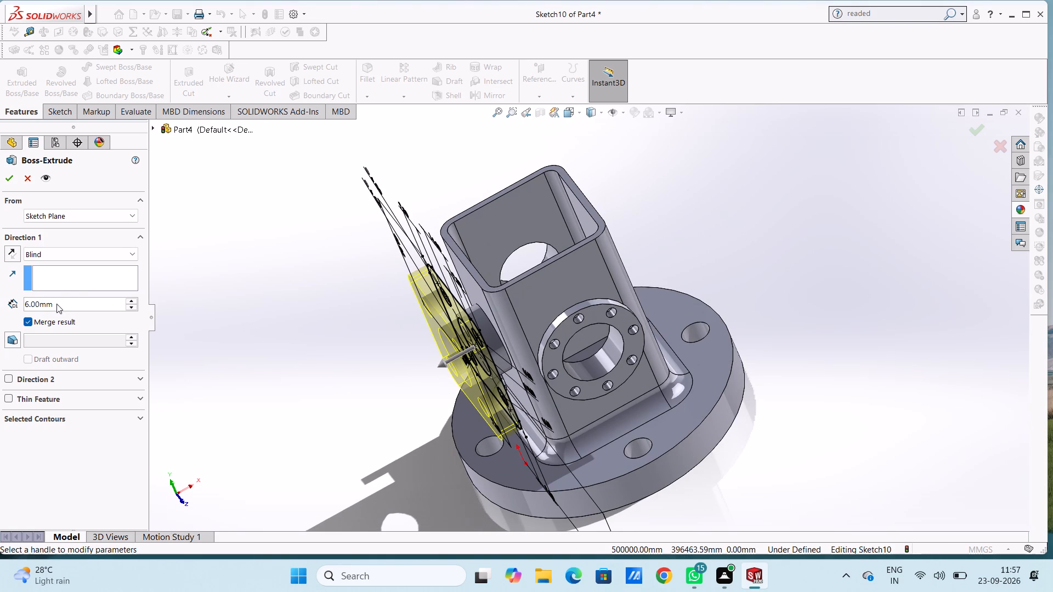
{"action": "double_click", "coordinate": [56, 304]}
{"action": "key", "text": "3"}
{"action": "key", "text": "Return"}
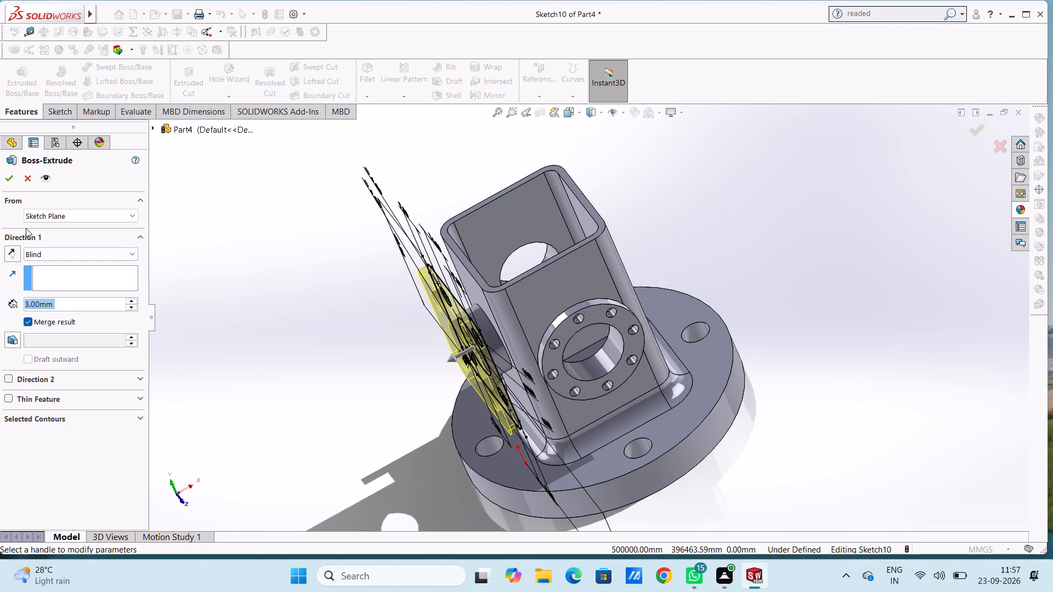
{"action": "left_click", "coordinate": [9, 180]}
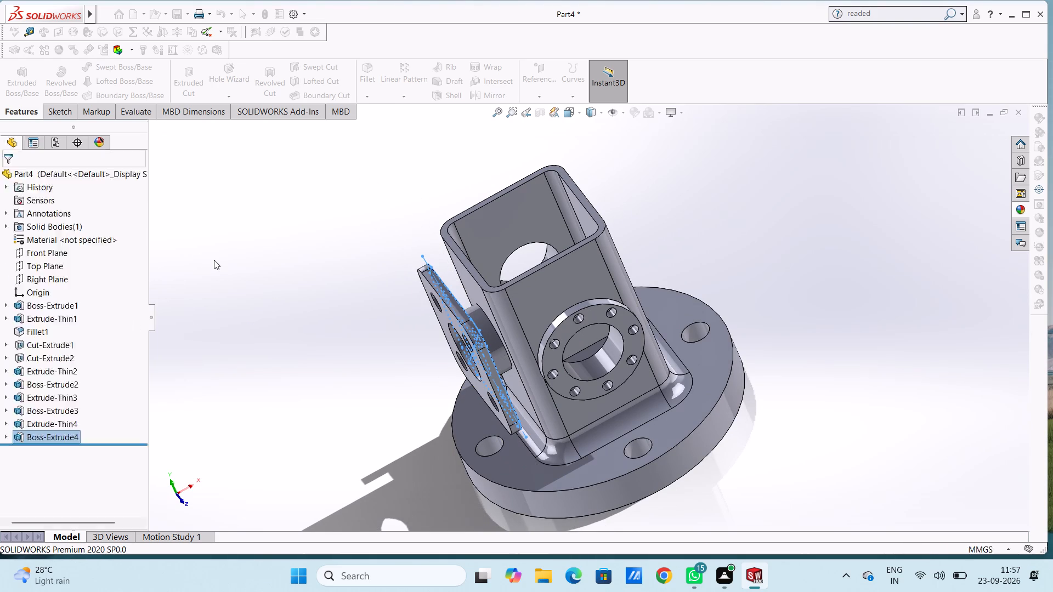
Undo the 3 mm extrusion of the rounded square flange.
{"action": "left_click", "coordinate": [214, 260]}
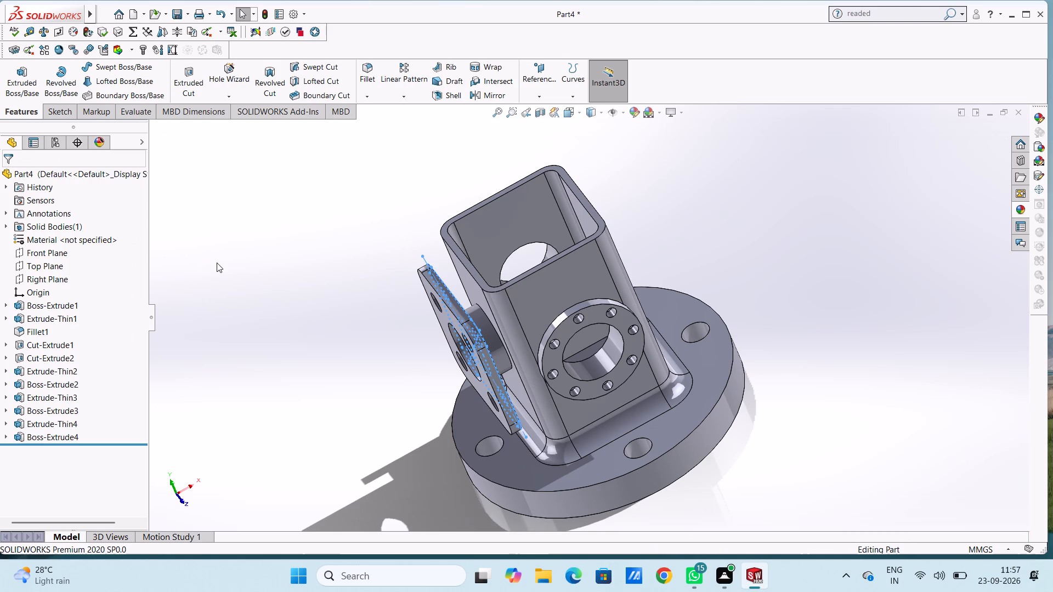
{"action": "key", "text": "ctrl+z"}
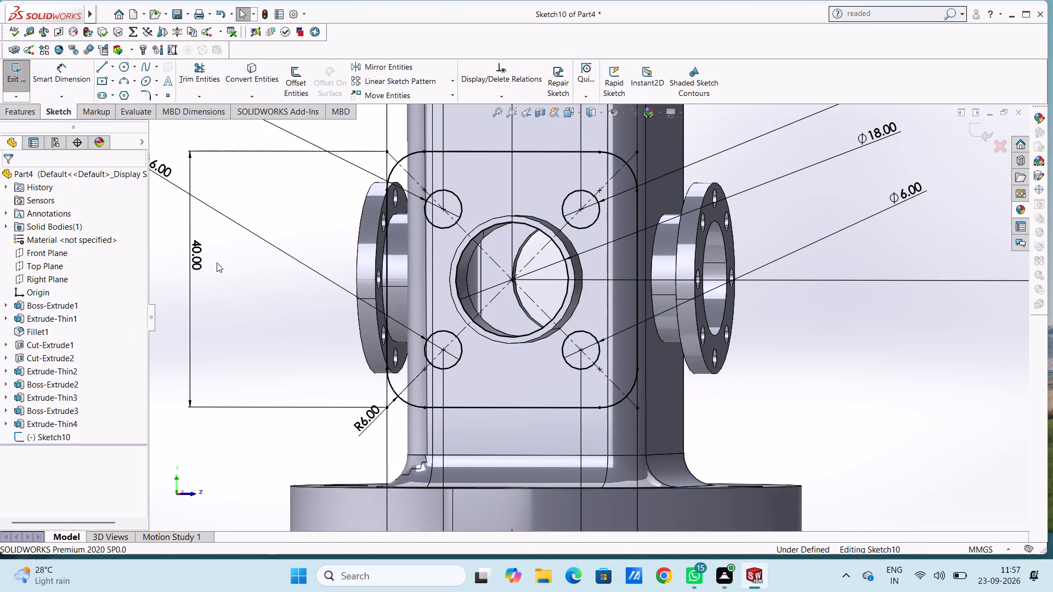
Extrude the rounded square flange profile with its bore and corner holes as a 4 mm blind boss merged with the body.
{"action": "left_click", "coordinate": [29, 113]}
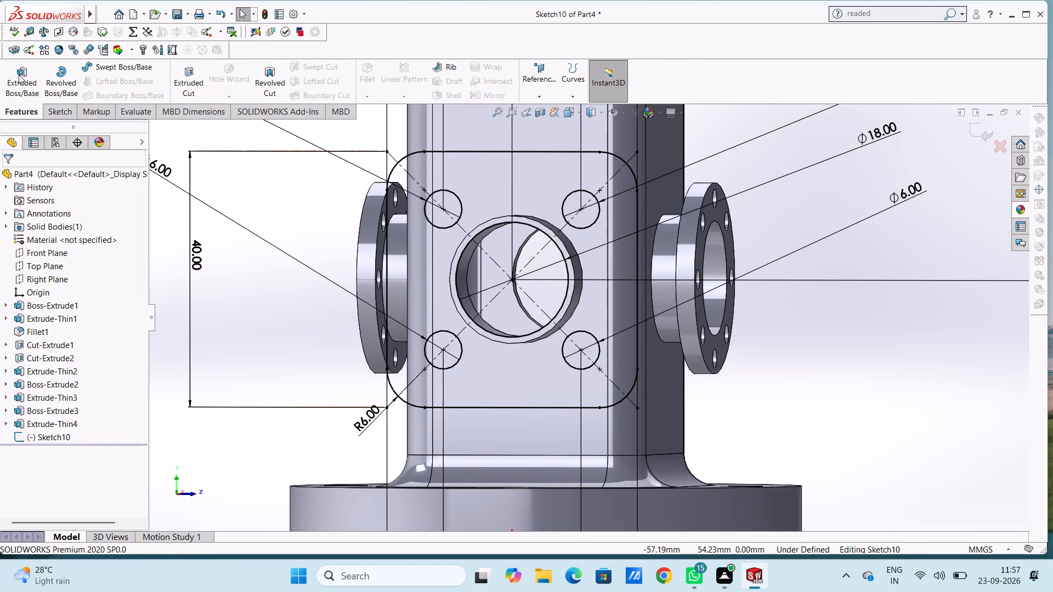
{"action": "left_click", "coordinate": [19, 75]}
{"action": "scroll", "coordinate": [248, 239], "scroll_direction": "up", "scroll_amount": 3}
{"action": "middle_click_drag", "start_coordinate": [339, 241], "coordinate": [267, 325]}
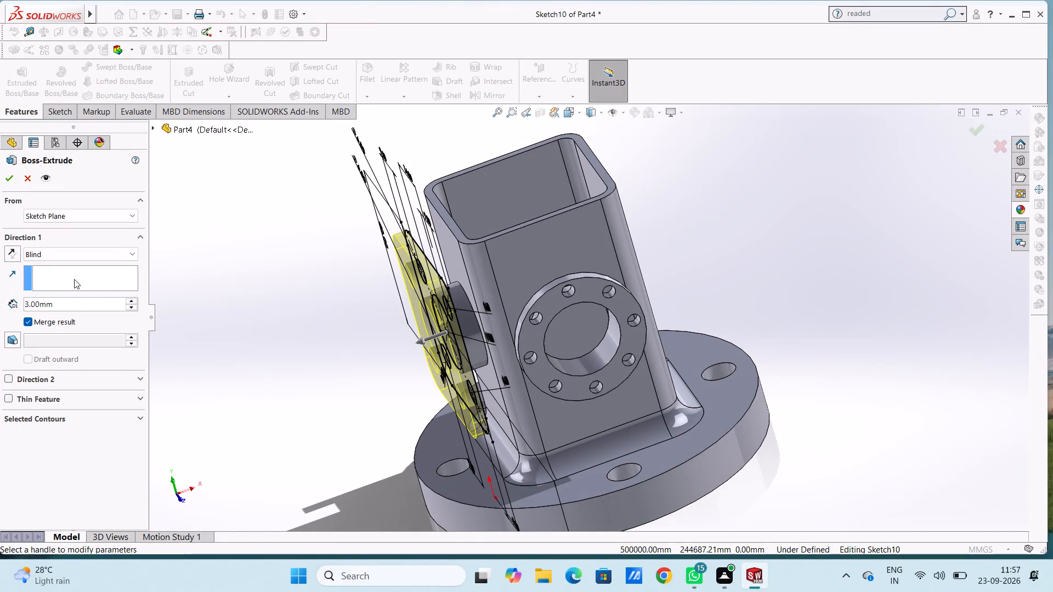
{"action": "double_click", "coordinate": [67, 303]}
{"action": "key", "text": "5"}
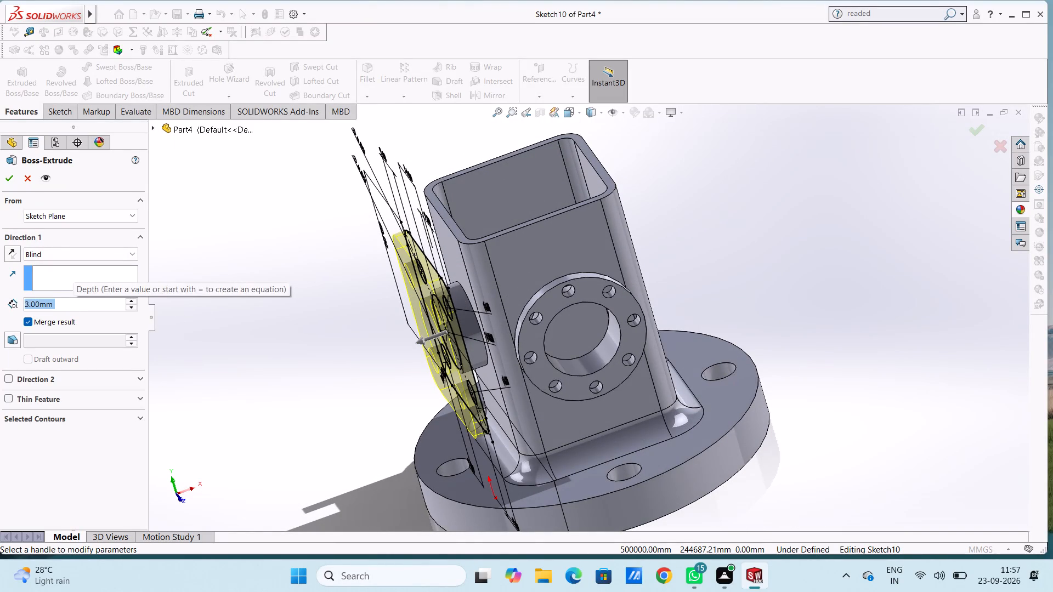
{"action": "key", "text": "Return"}
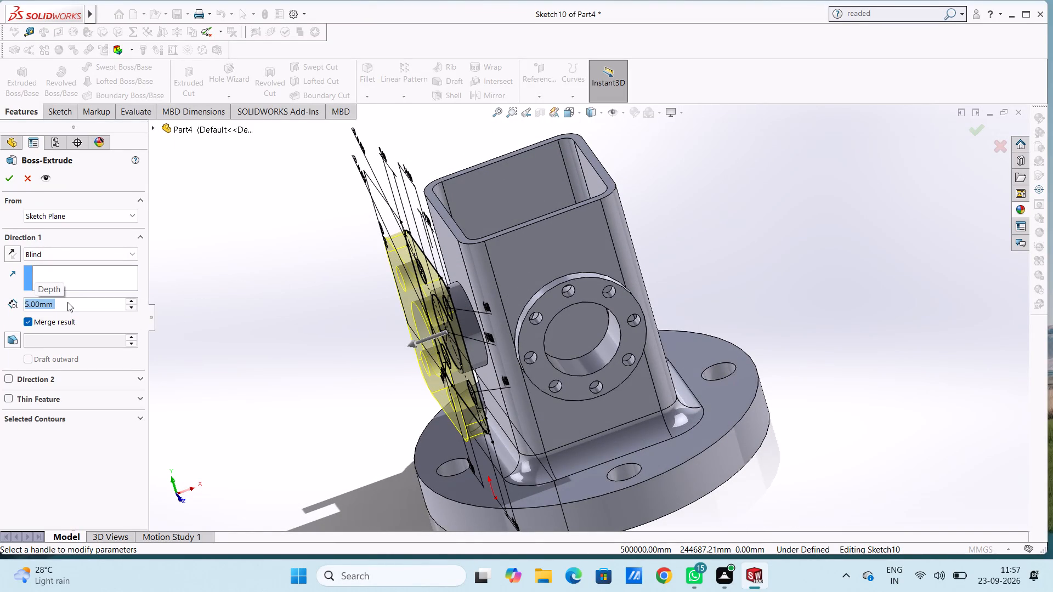
{"action": "key", "text": "4"}
{"action": "key", "text": "Return"}
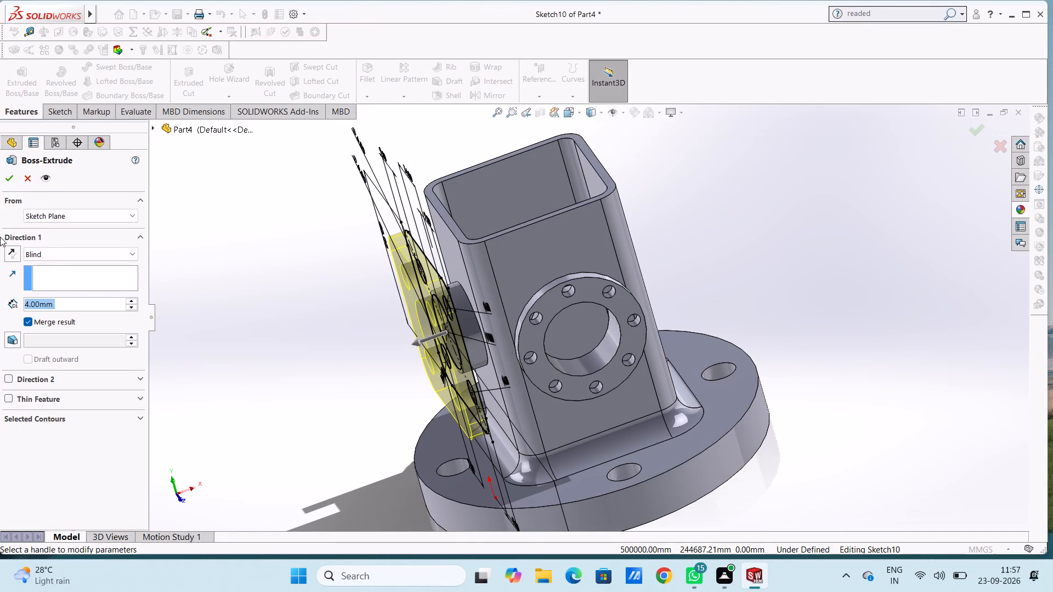
{"action": "left_click", "coordinate": [5, 179]}
{"action": "left_click", "coordinate": [219, 317]}
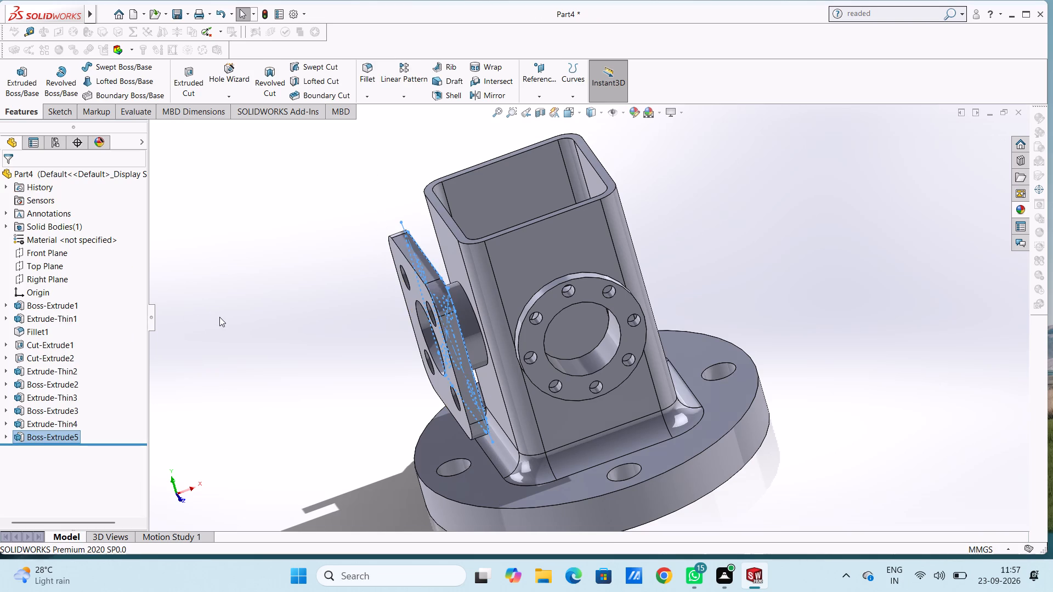
On the square tube's right face, sketch a circle of 9 mm radius centred on and matching the existing hole.
{"action": "middle_click_drag", "start_coordinate": [264, 291], "coordinate": [360, 356]}
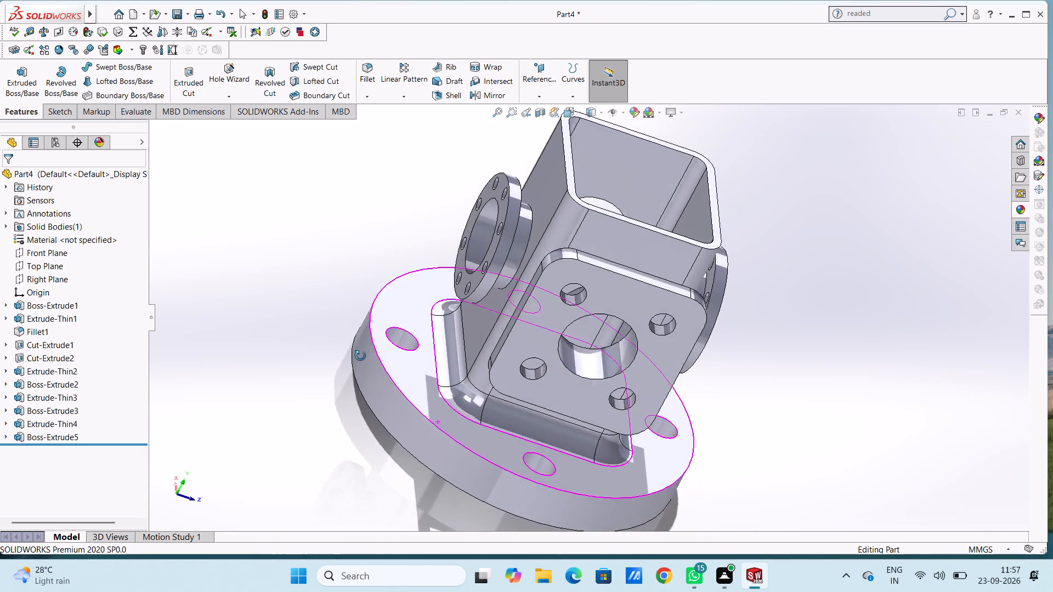
{"action": "middle_click_drag", "start_coordinate": [360, 356], "coordinate": [357, 385]}
{"action": "middle_click_drag", "start_coordinate": [350, 309], "coordinate": [311, 373]}
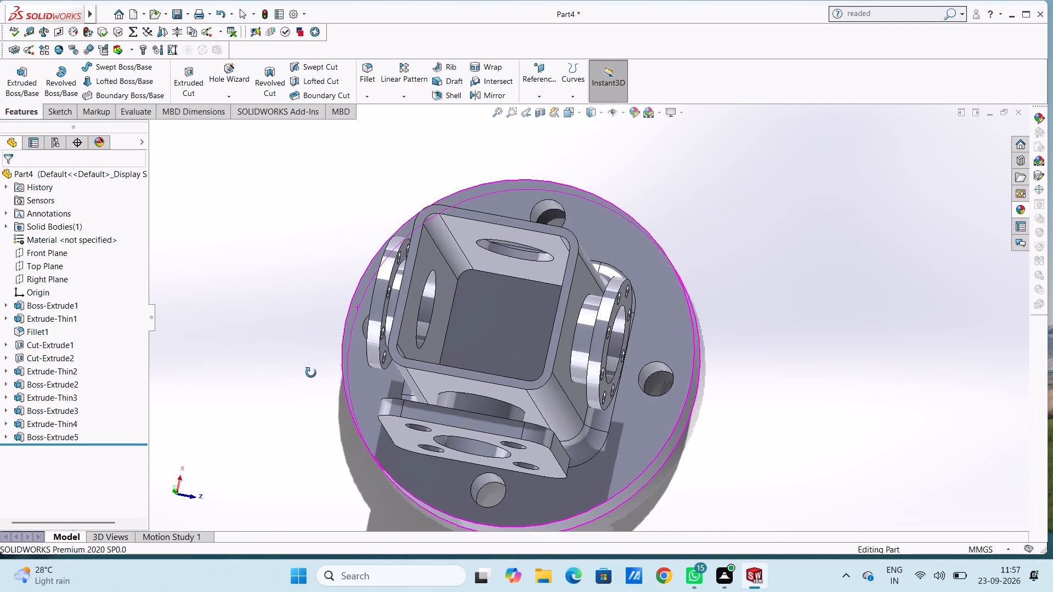
{"action": "middle_click_drag", "start_coordinate": [311, 373], "coordinate": [326, 392]}
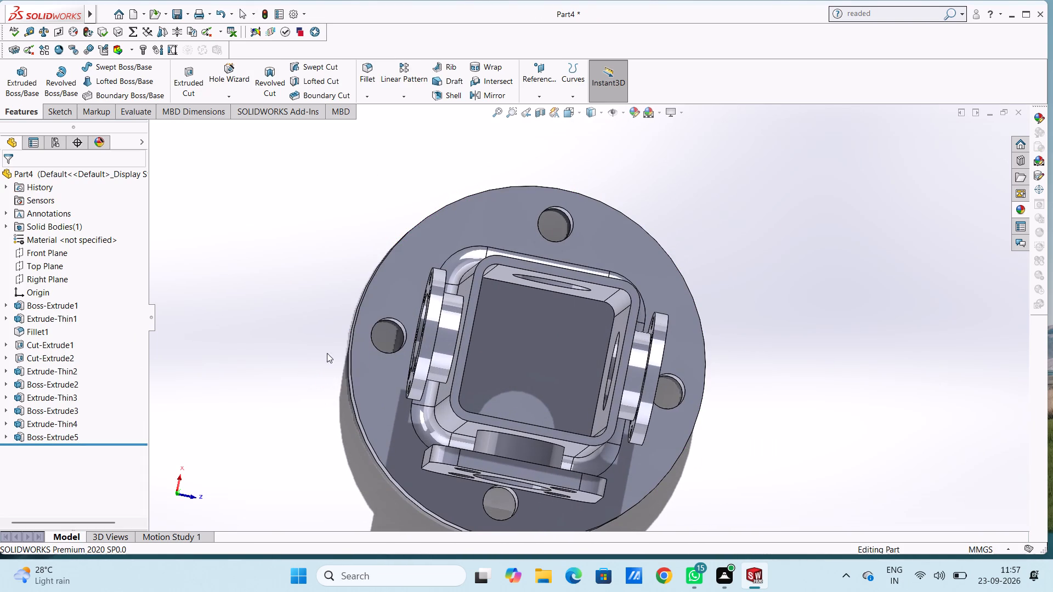
{"action": "key", "text": "ctrl+7"}
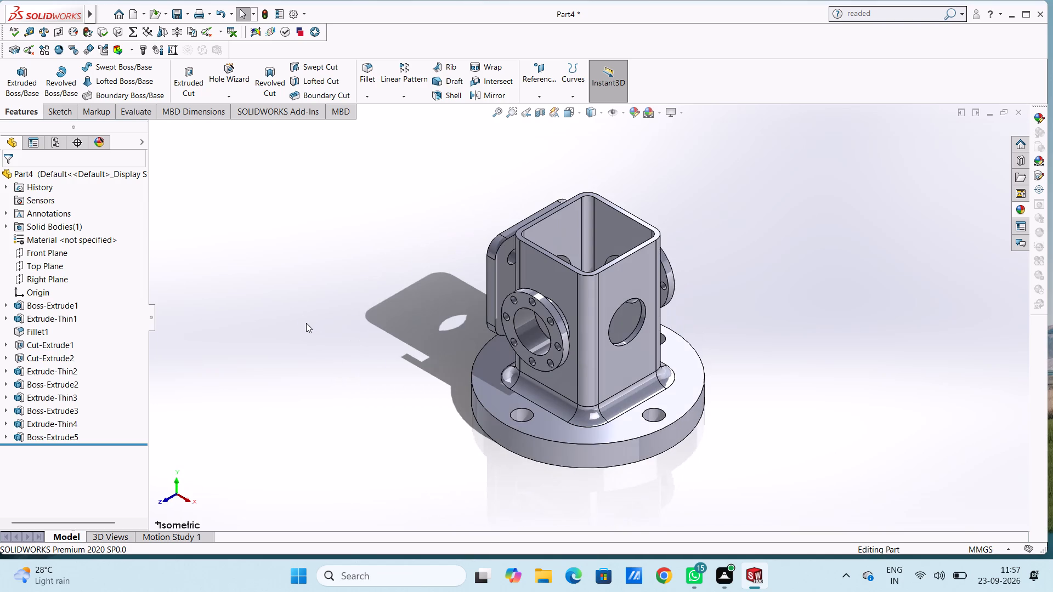
{"action": "key", "text": "ctrl+5"}
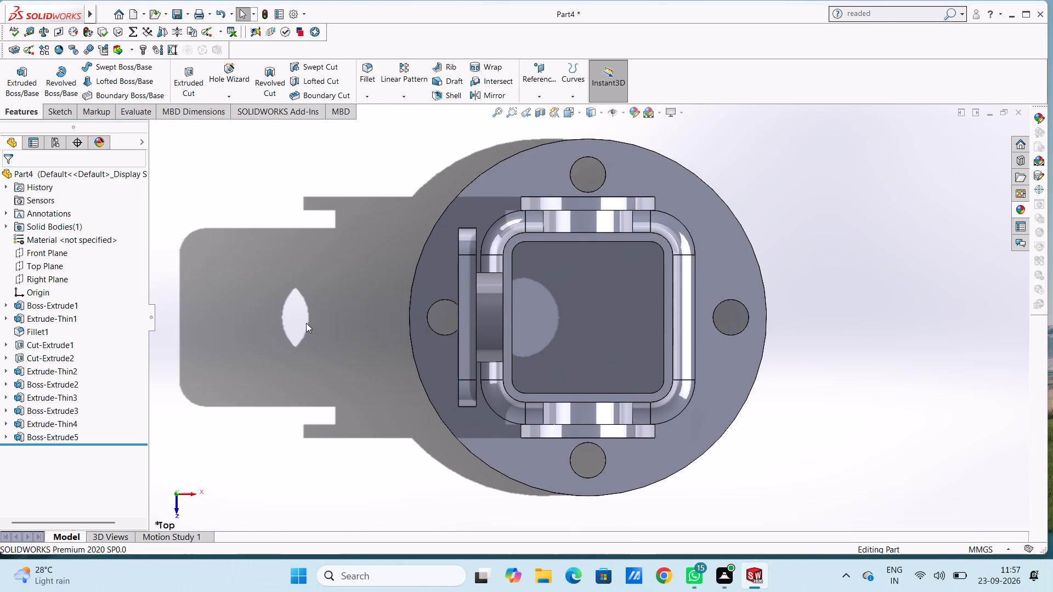
{"action": "key", "text": "ctrl+4"}
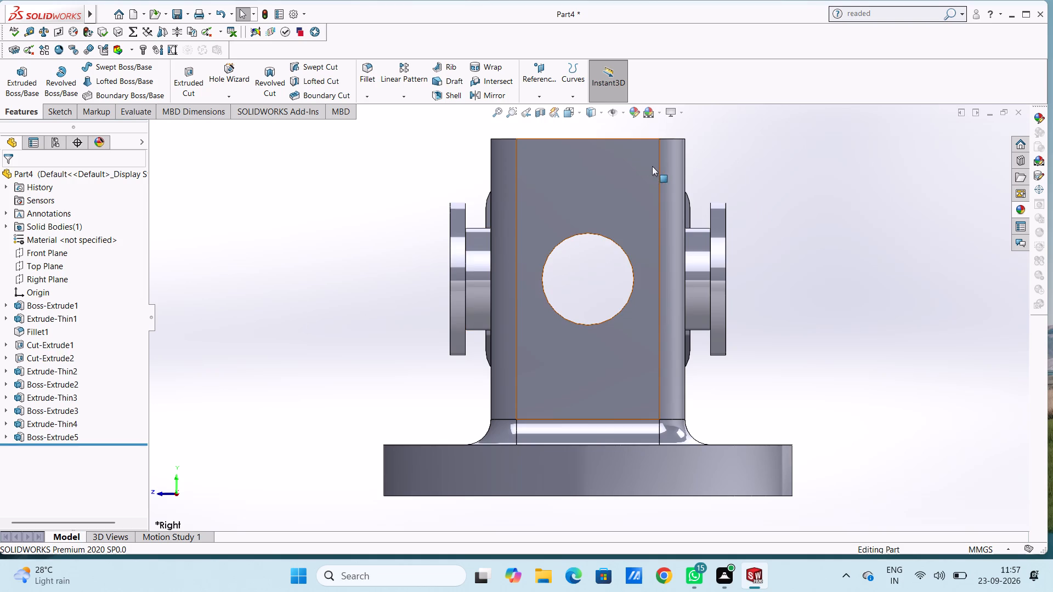
{"action": "left_click", "coordinate": [572, 179]}
{"action": "left_click", "coordinate": [618, 146]}
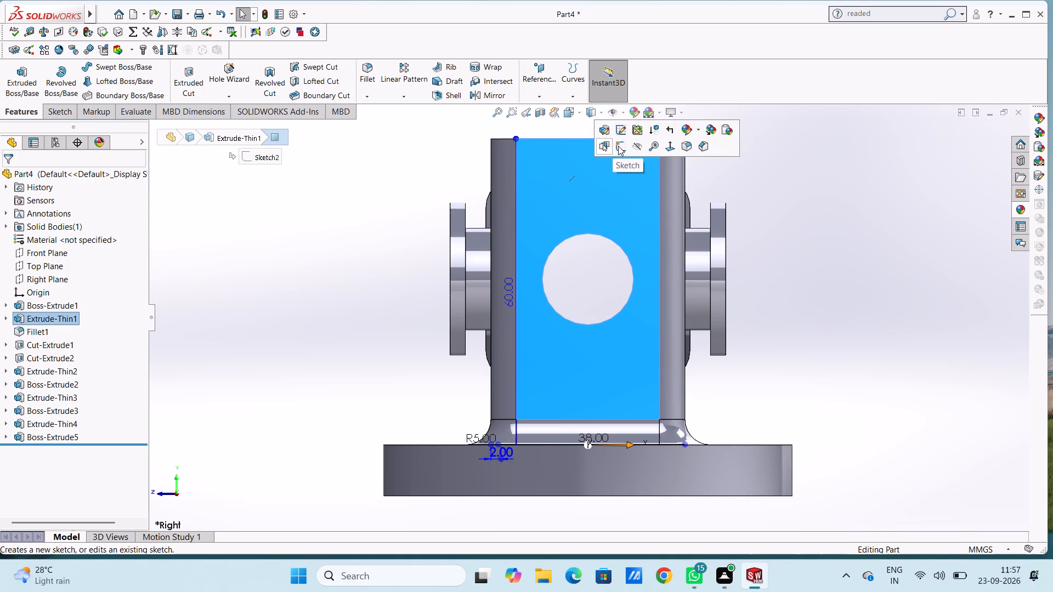
{"action": "left_click", "coordinate": [332, 208]}
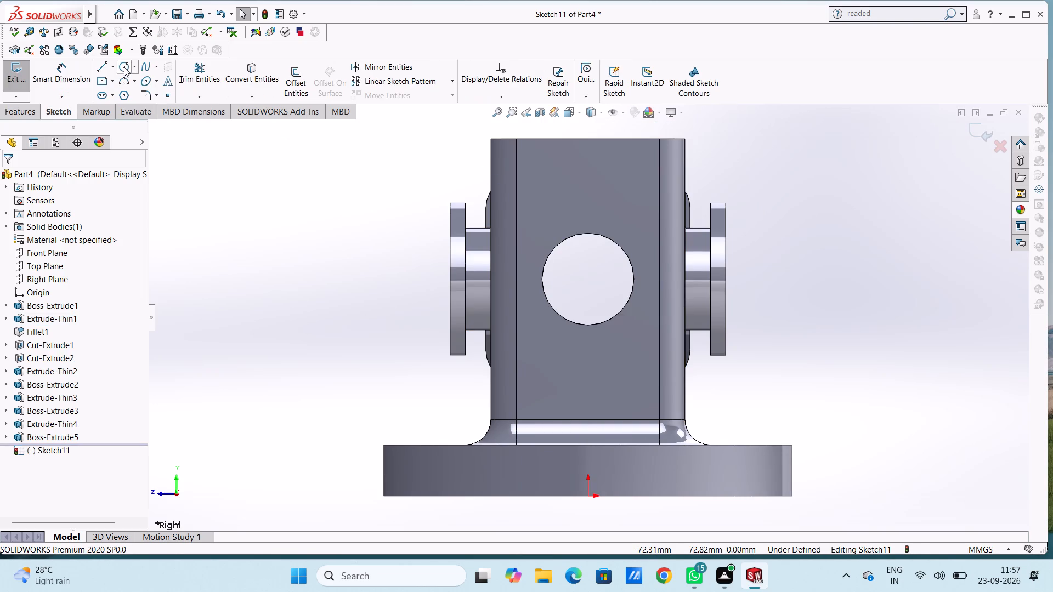
{"action": "left_click", "coordinate": [123, 65]}
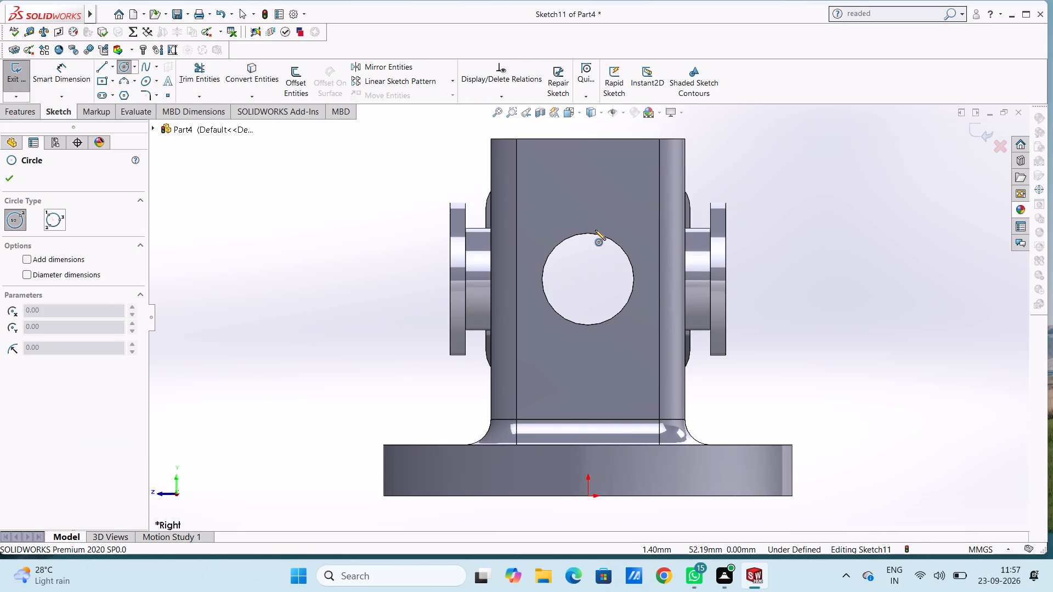
{"action": "left_click", "coordinate": [589, 279]}
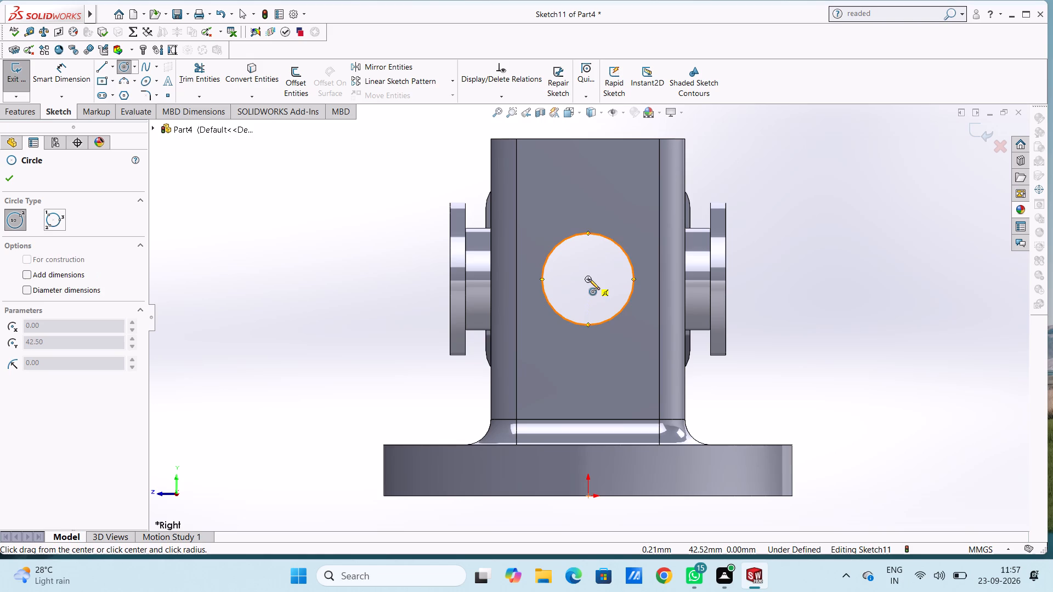
{"action": "left_click", "coordinate": [610, 320]}
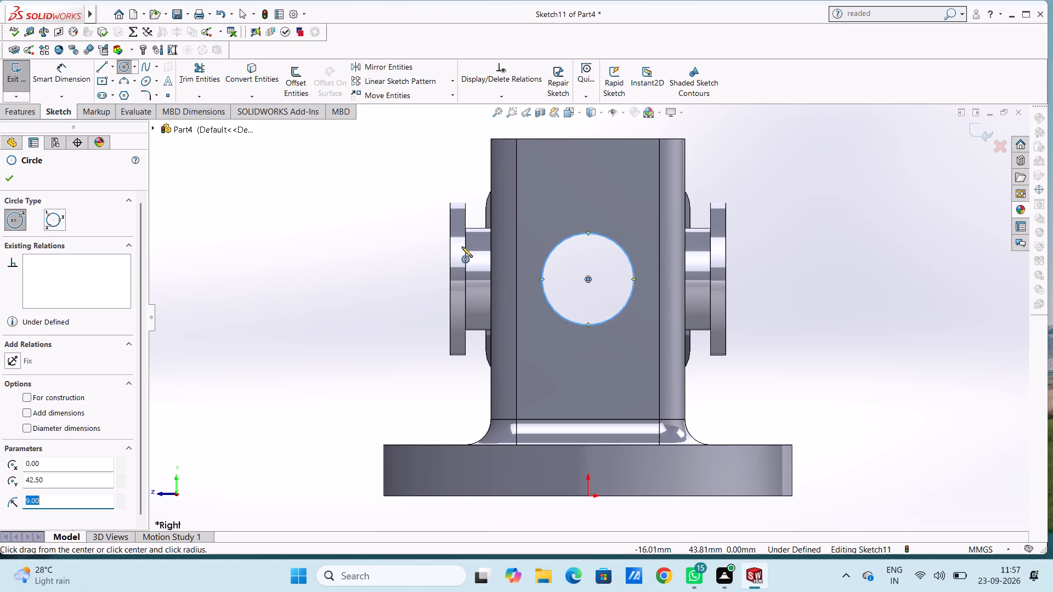
Dimension the circle's diameter as 18 mm and finish dimensioning.
{"action": "left_click", "coordinate": [79, 86]}
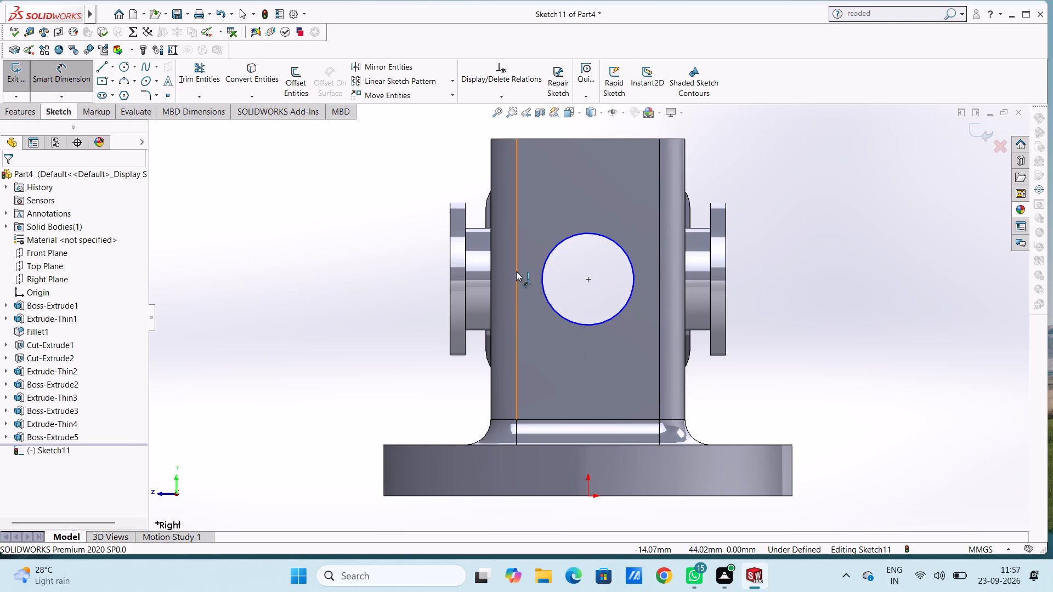
{"action": "left_click", "coordinate": [541, 282]}
{"action": "left_click", "coordinate": [448, 177]}
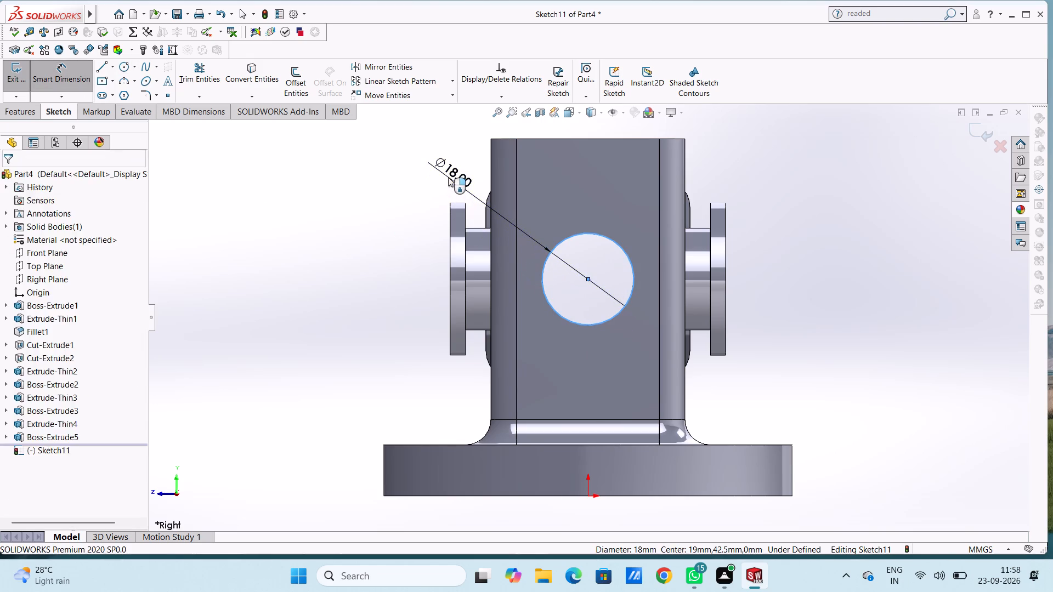
{"action": "left_click", "coordinate": [403, 158]}
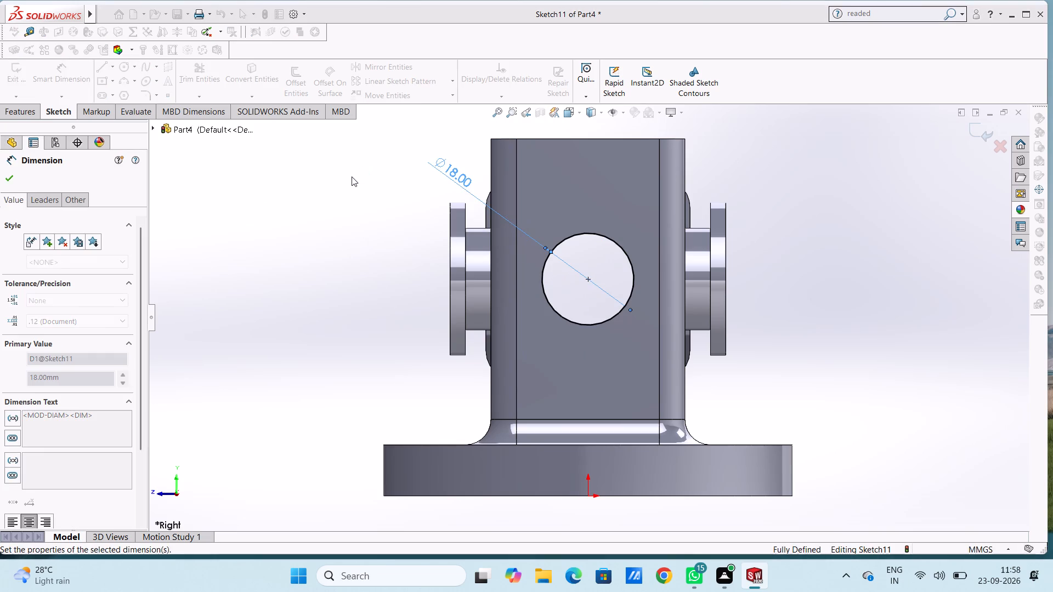
{"action": "left_click", "coordinate": [352, 177]}
{"action": "left_click", "coordinate": [78, 78]}
Extrude the 18 mm circle 6 mm blind as a merged one-direction thin feature with a 1 mm outward wall.
{"action": "left_click", "coordinate": [24, 104]}
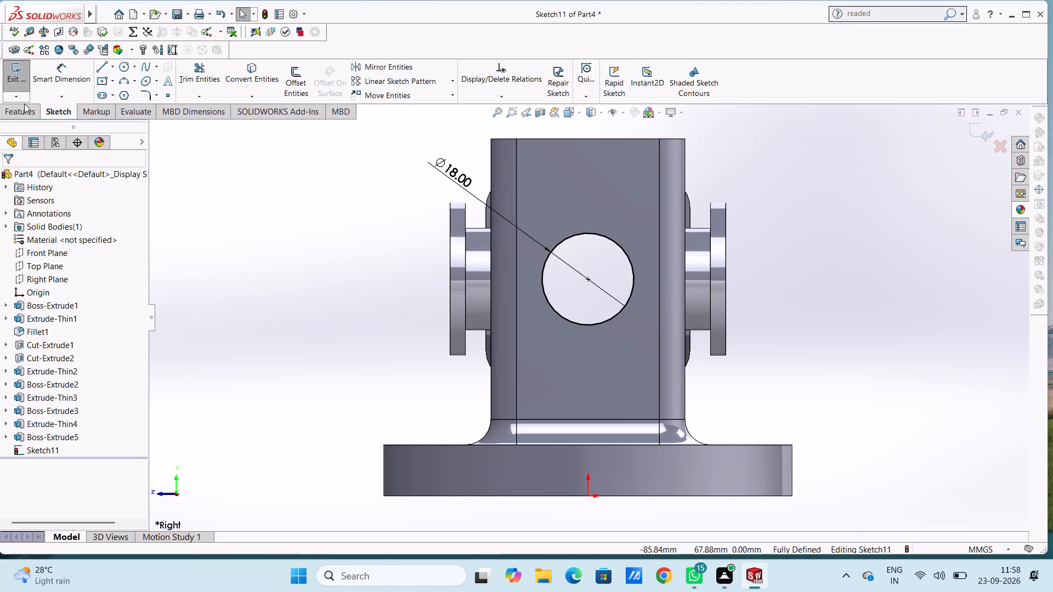
{"action": "left_click", "coordinate": [25, 107]}
{"action": "left_click", "coordinate": [19, 78]}
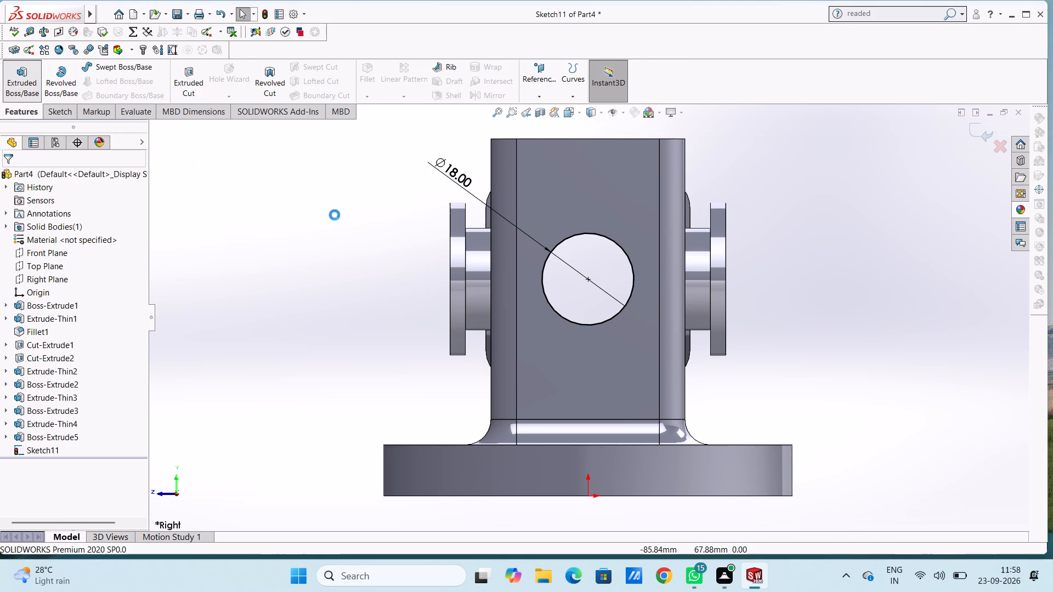
{"action": "key", "text": "6"}
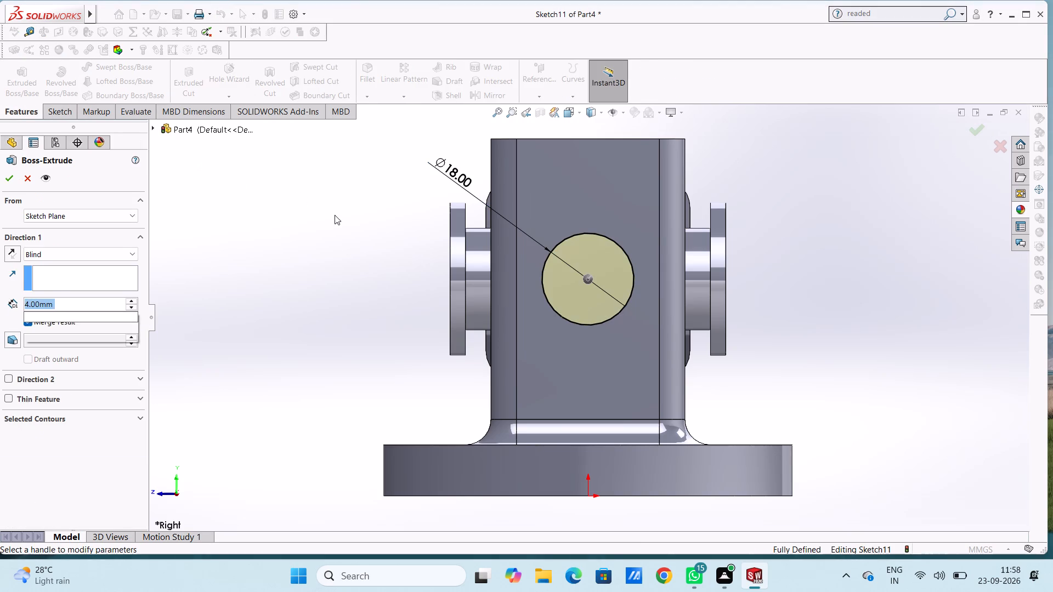
{"action": "key", "text": "Return"}
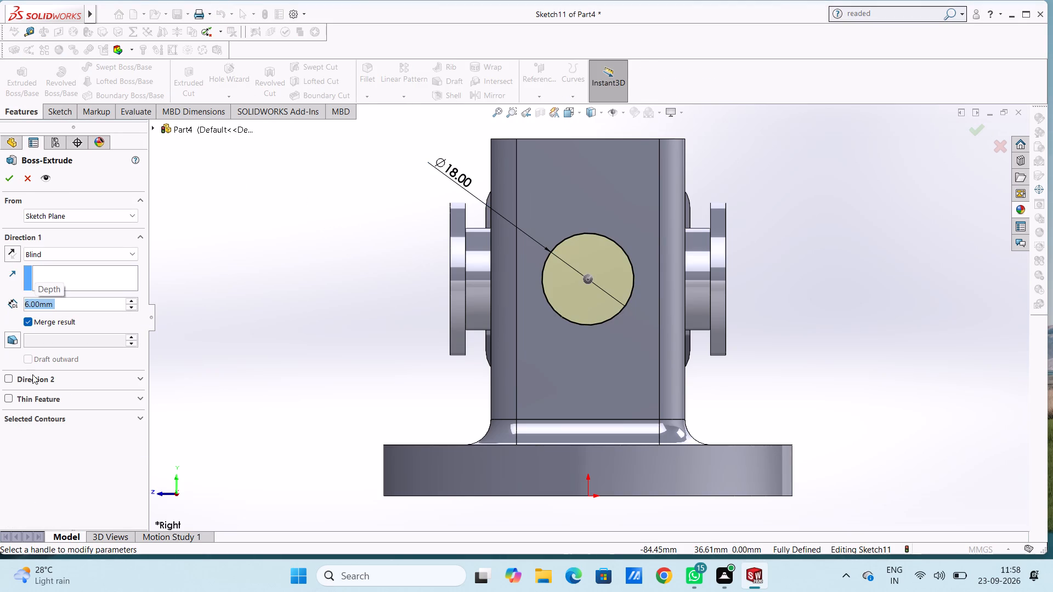
{"action": "left_click", "coordinate": [7, 399]}
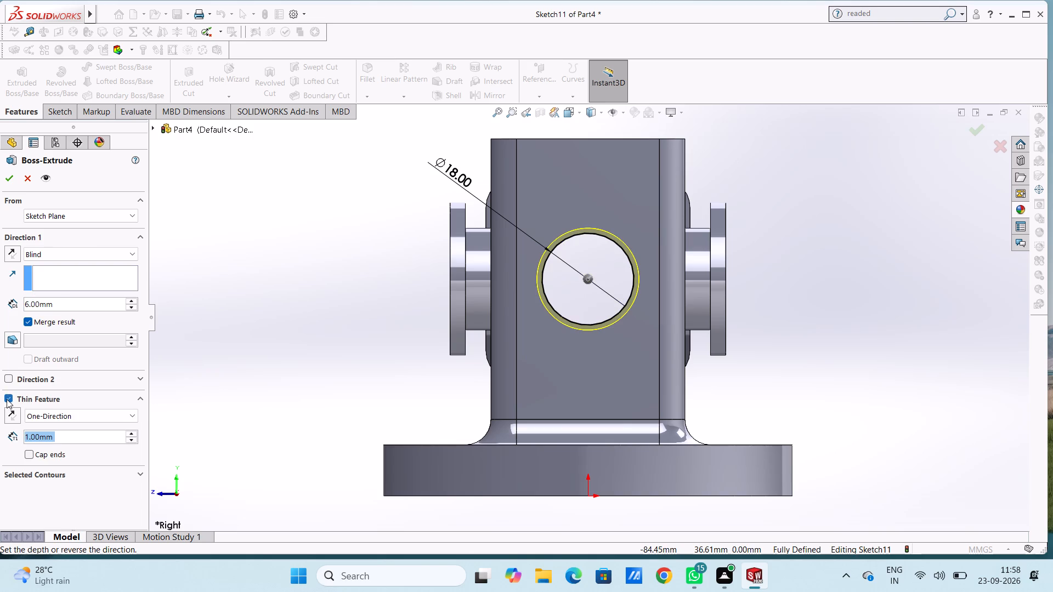
{"action": "left_click", "coordinate": [8, 179]}
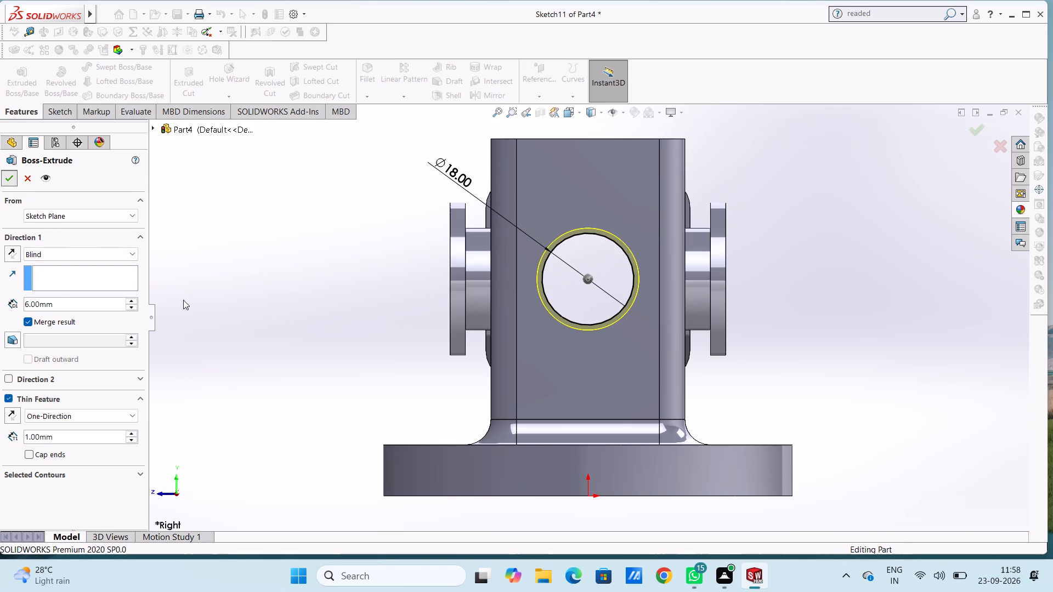
{"action": "left_click", "coordinate": [205, 306]}
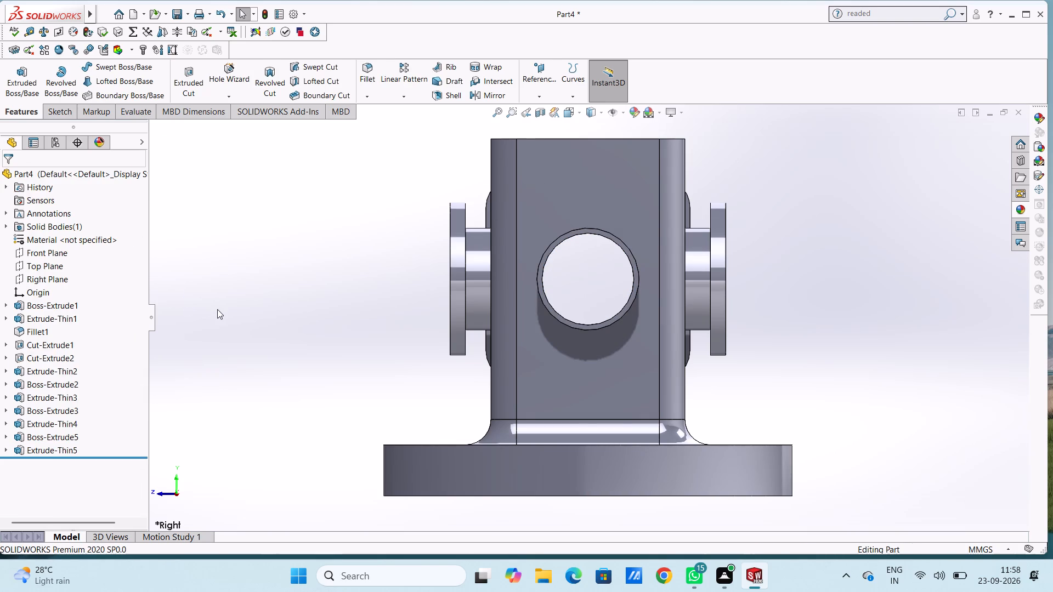
On the right collar's ring-shaped end face, start a sketch and draw a circle of 9 mm radius centred on and matching the bore.
{"action": "scroll", "coordinate": [526, 260], "scroll_direction": "down", "scroll_amount": 5}
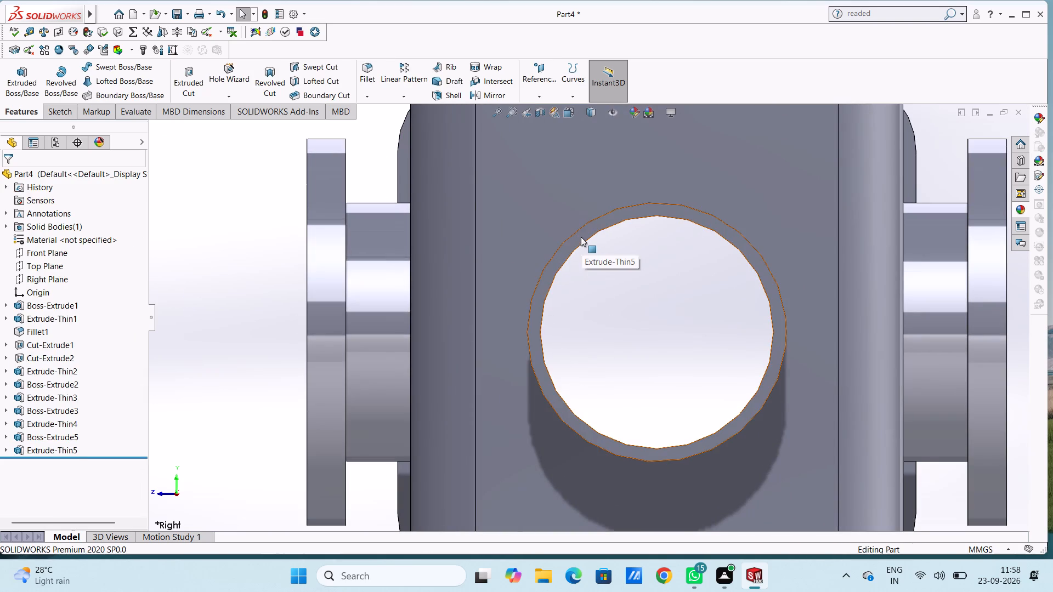
{"action": "left_click", "coordinate": [581, 237]}
{"action": "left_click", "coordinate": [629, 208]}
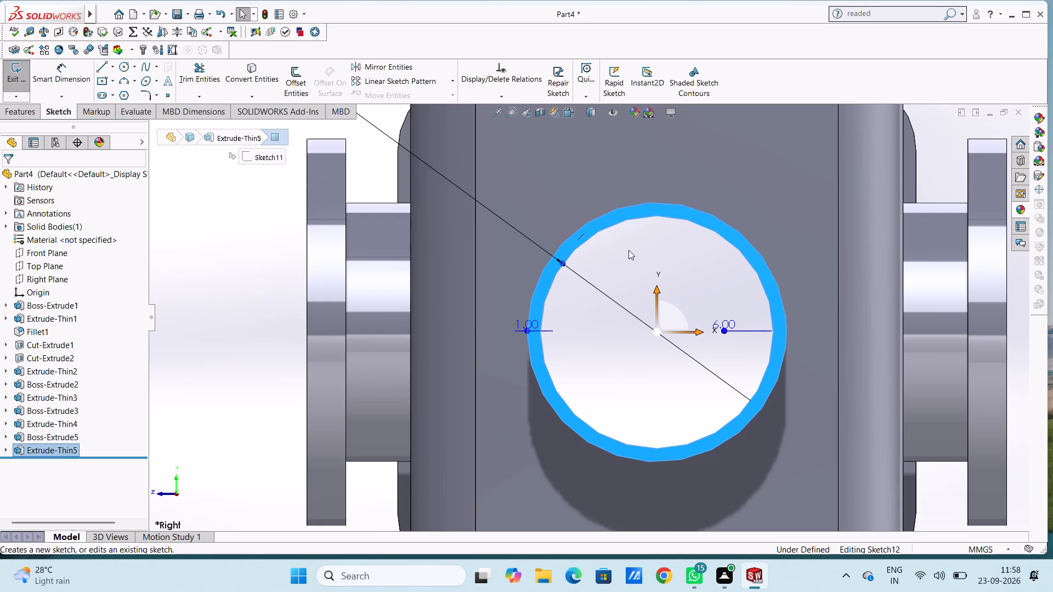
{"action": "left_click", "coordinate": [629, 250]}
{"action": "scroll", "coordinate": [629, 250], "scroll_direction": "up", "scroll_amount": 3}
{"action": "middle_click_drag", "start_coordinate": [624, 283], "coordinate": [630, 298]}
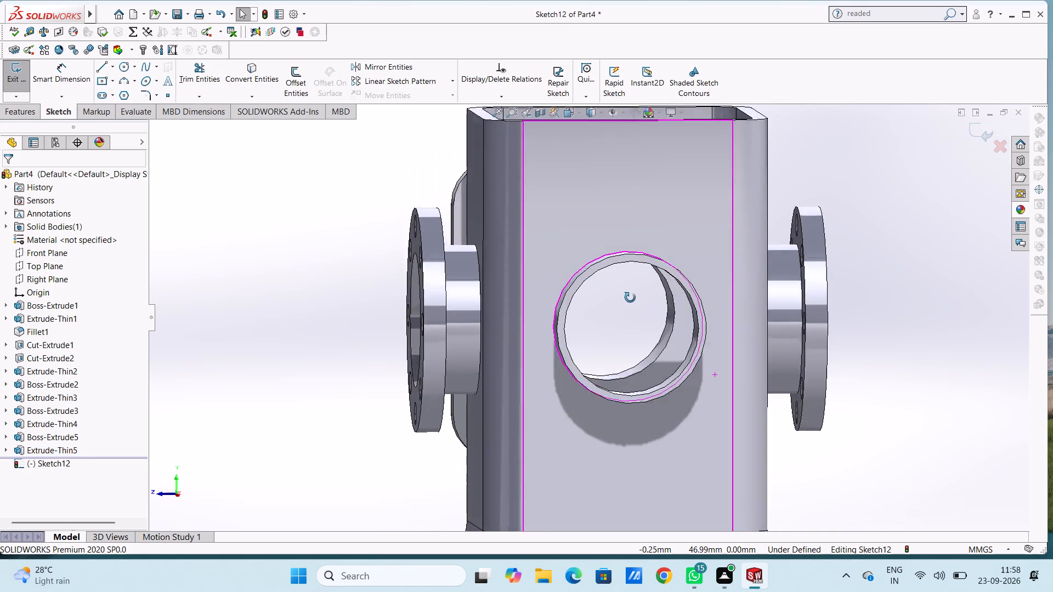
{"action": "middle_click_drag", "start_coordinate": [630, 298], "coordinate": [673, 459]}
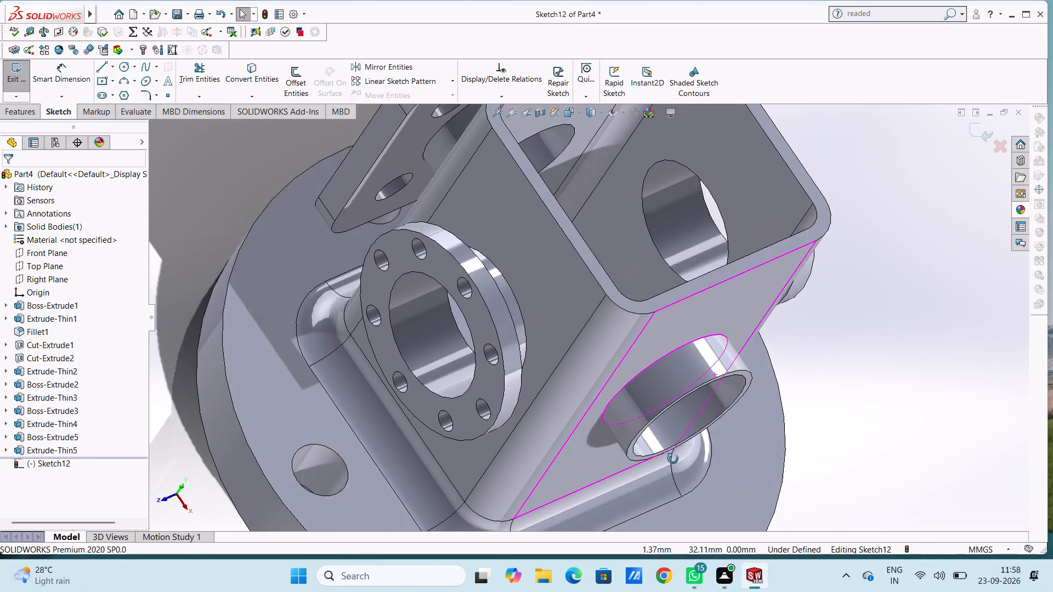
{"action": "middle_click_drag", "start_coordinate": [673, 459], "coordinate": [628, 423]}
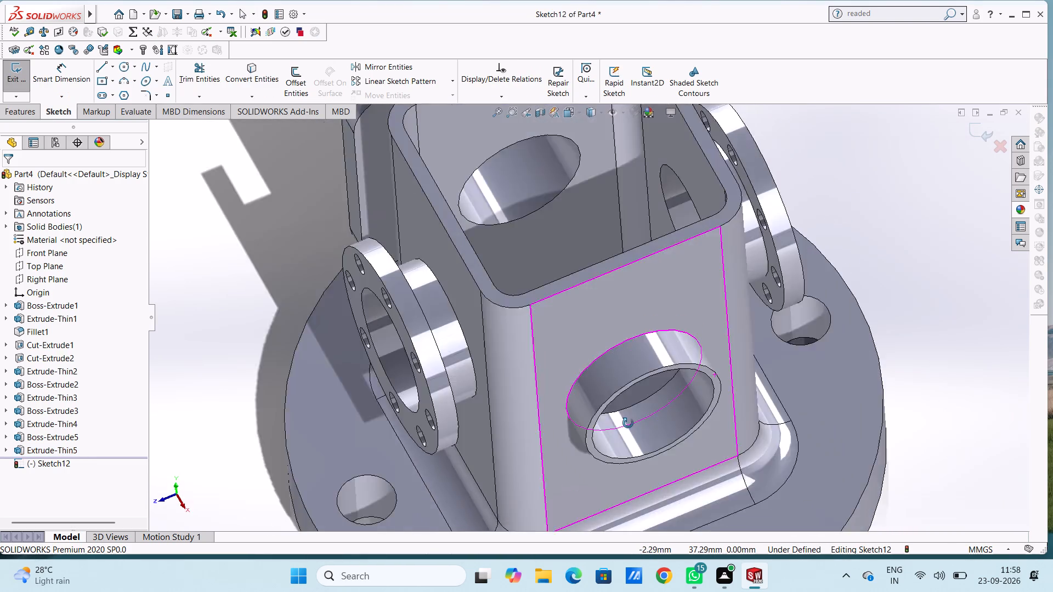
{"action": "middle_click_drag", "start_coordinate": [628, 423], "coordinate": [613, 400]}
{"action": "key", "text": "4"}
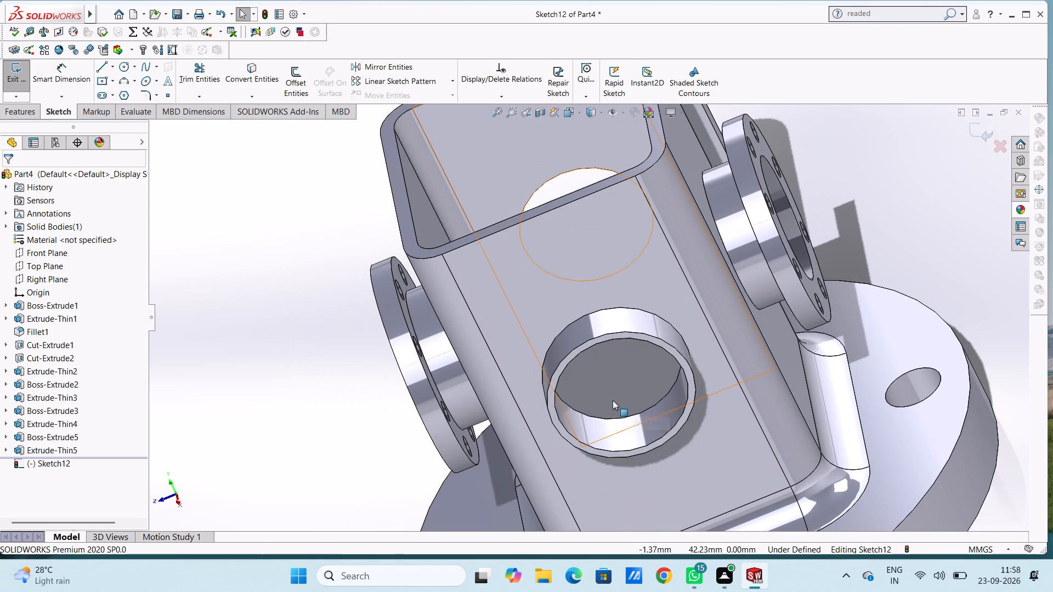
{"action": "scroll", "coordinate": [637, 312], "scroll_direction": "down", "scroll_amount": 4}
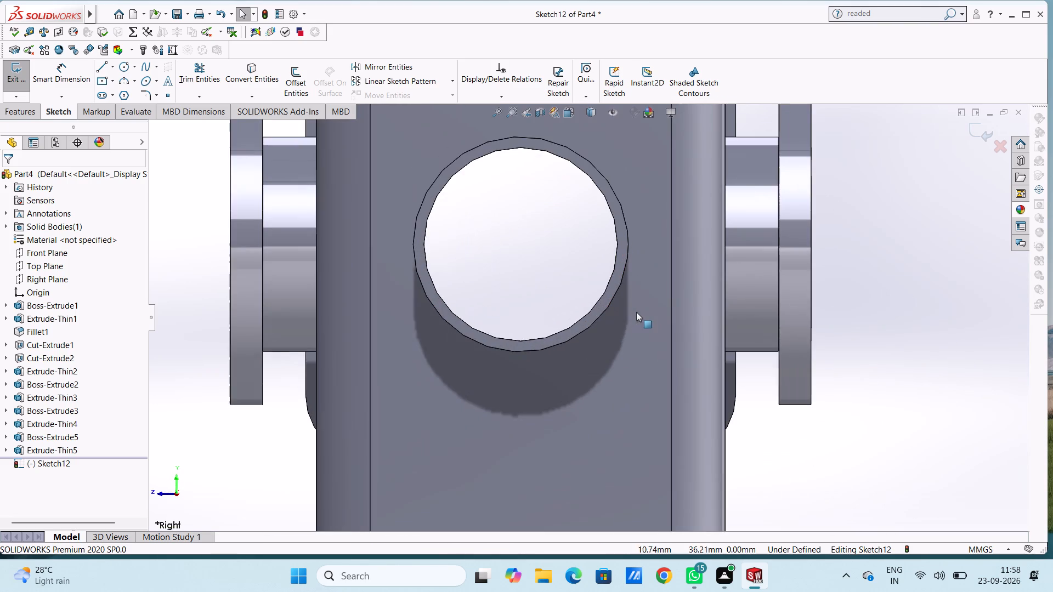
{"action": "scroll", "coordinate": [568, 259], "scroll_direction": "up", "scroll_amount": 2}
{"action": "scroll", "coordinate": [549, 210], "scroll_direction": "down", "scroll_amount": 5}
{"action": "scroll", "coordinate": [547, 210], "scroll_direction": "up", "scroll_amount": 2}
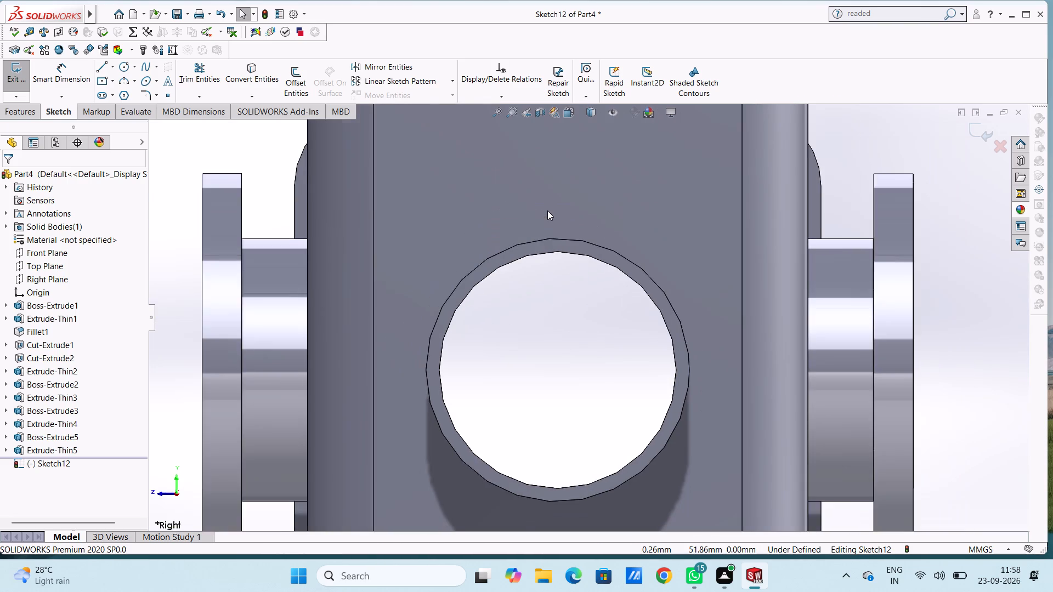
{"action": "scroll", "coordinate": [547, 210], "scroll_direction": "up", "scroll_amount": 1}
{"action": "scroll", "coordinate": [547, 362], "scroll_direction": "down", "scroll_amount": 2}
{"action": "scroll", "coordinate": [547, 362], "scroll_direction": "up", "scroll_amount": 4}
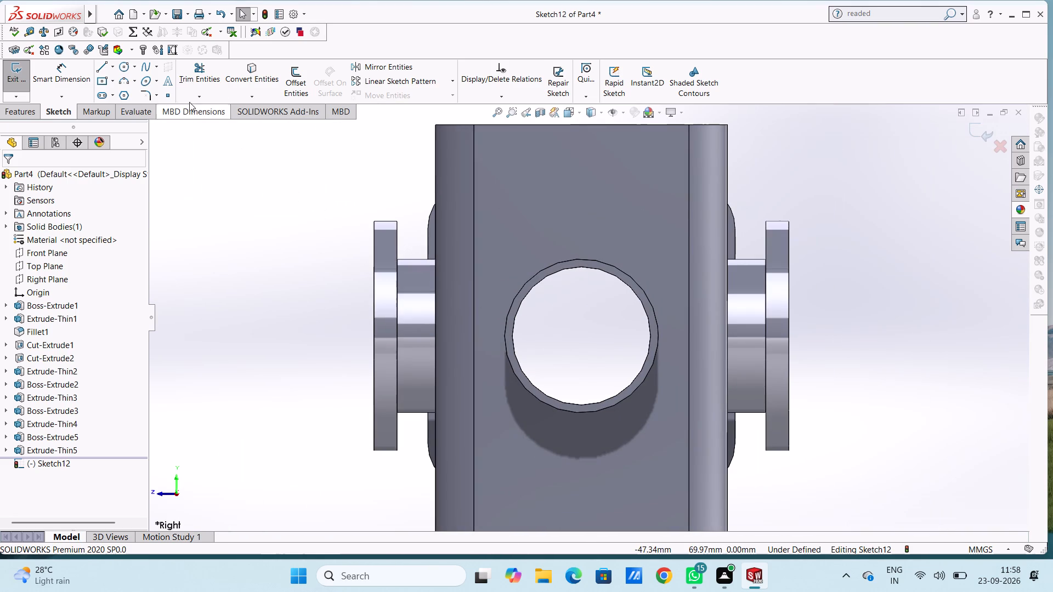
{"action": "left_click", "coordinate": [124, 66]}
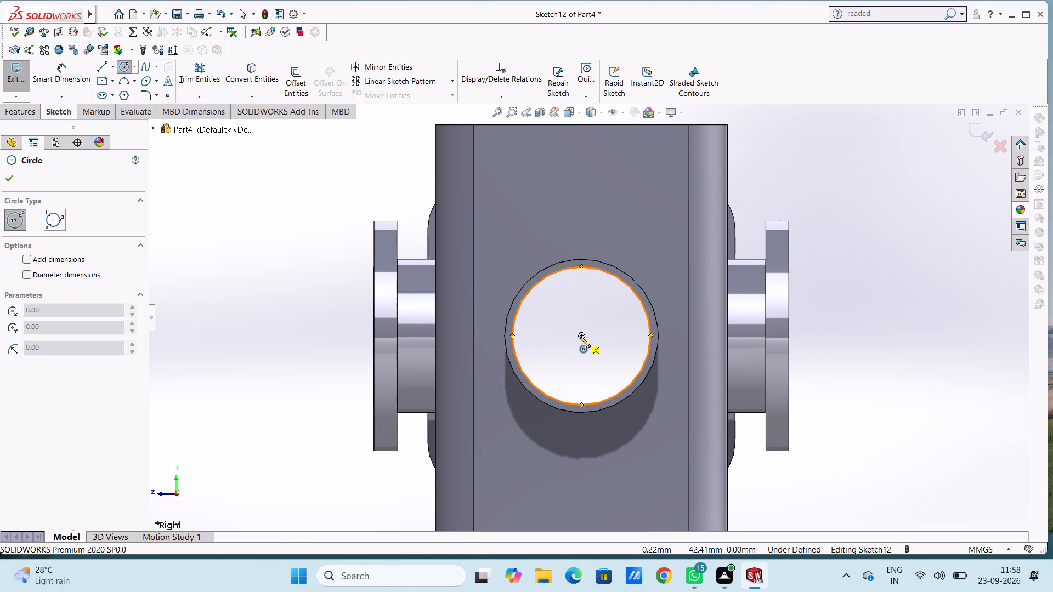
{"action": "left_click", "coordinate": [581, 335]}
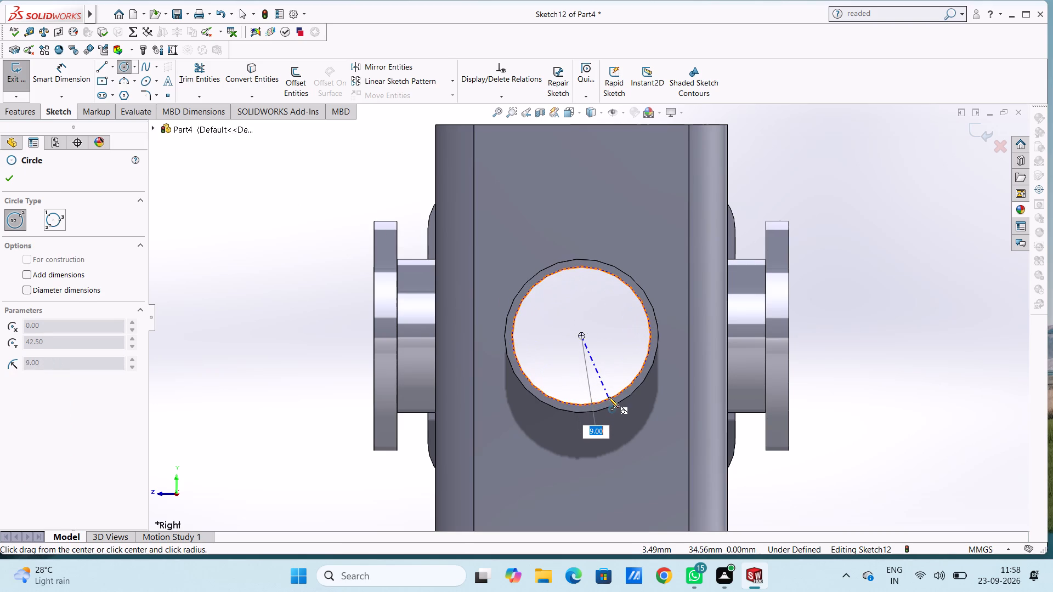
{"action": "left_click", "coordinate": [608, 397]}
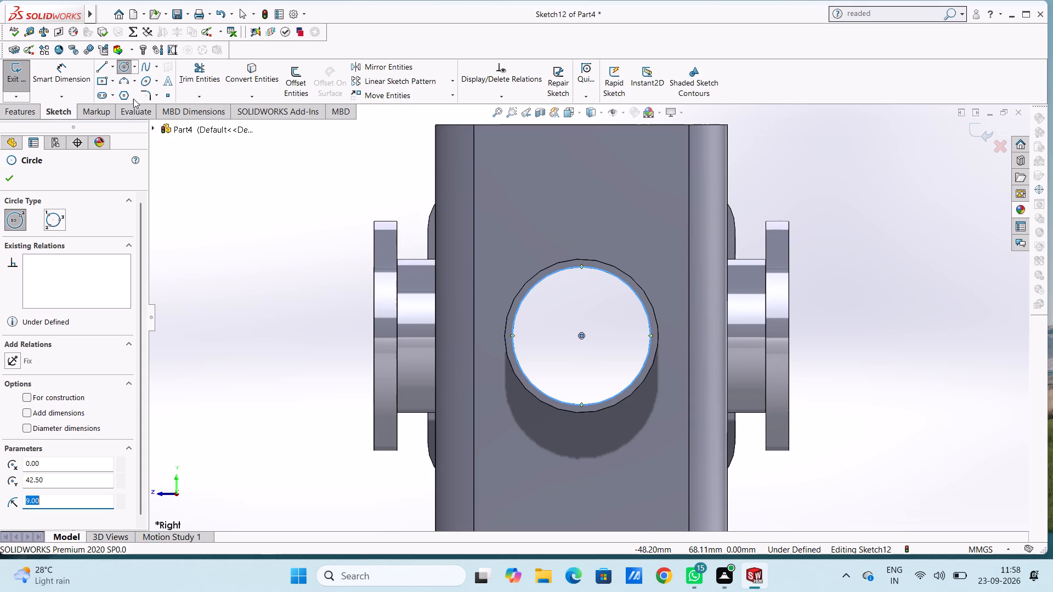
Draw a 40 by 40 mm centre rectangle around the circle, centred on the bore's centre.
{"action": "left_click", "coordinate": [103, 80]}
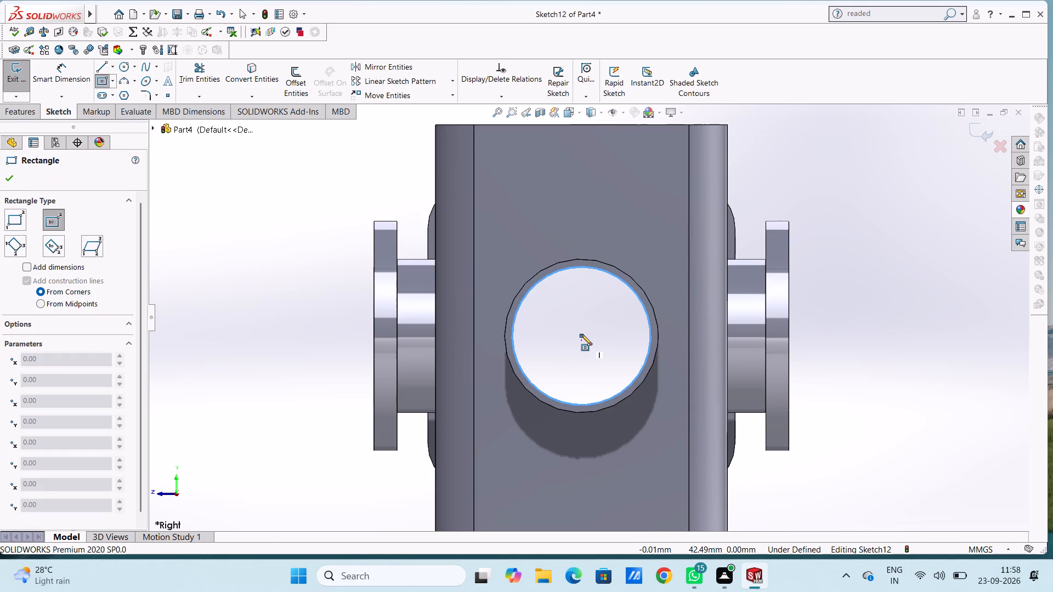
{"action": "left_click", "coordinate": [581, 334]}
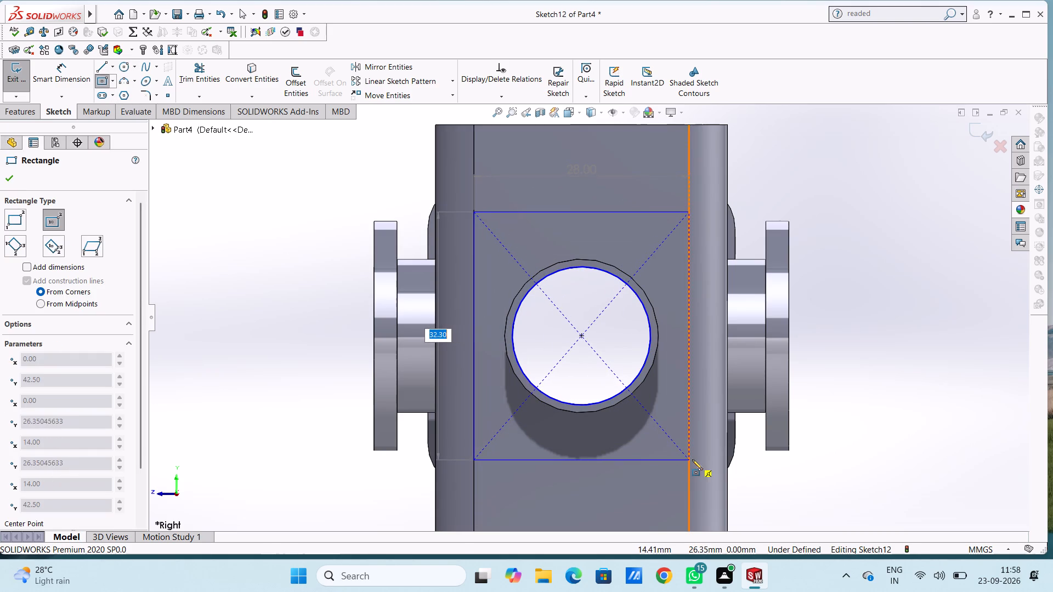
{"action": "type", "text": "40"}
{"action": "key", "text": "Return"}
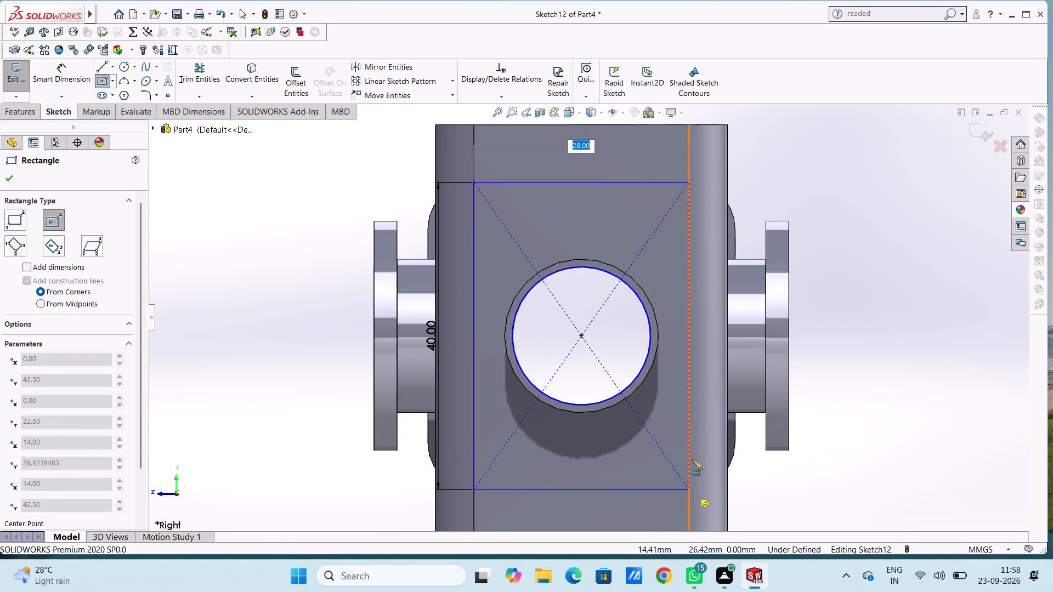
{"action": "type", "text": "40"}
{"action": "key", "text": "Return"}
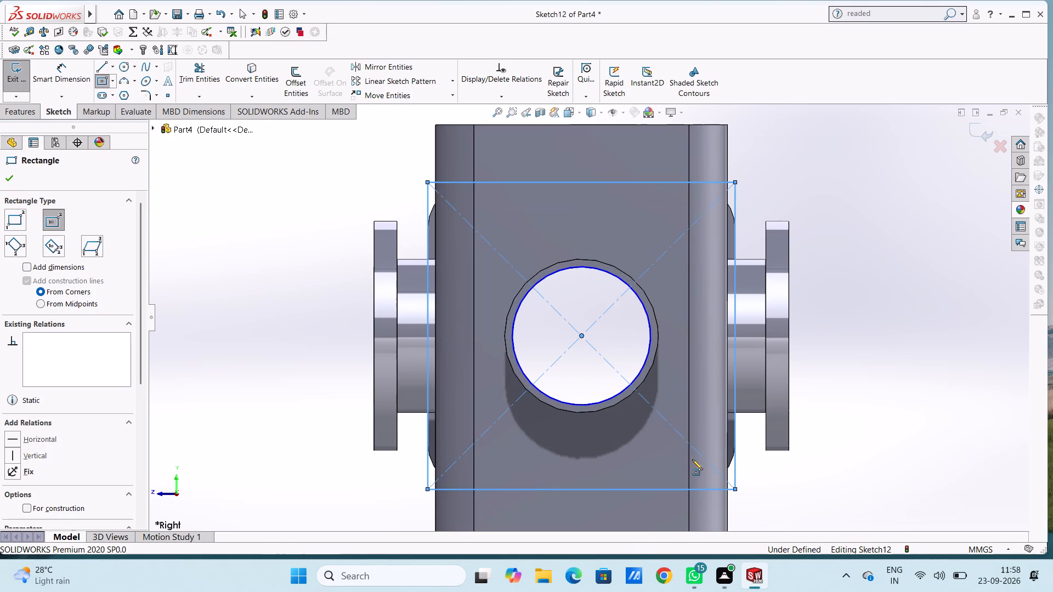
Dimension the square's side as 40 mm and the circle's diameter as 18 mm, and finish dimensioning.
{"action": "left_click", "coordinate": [67, 76]}
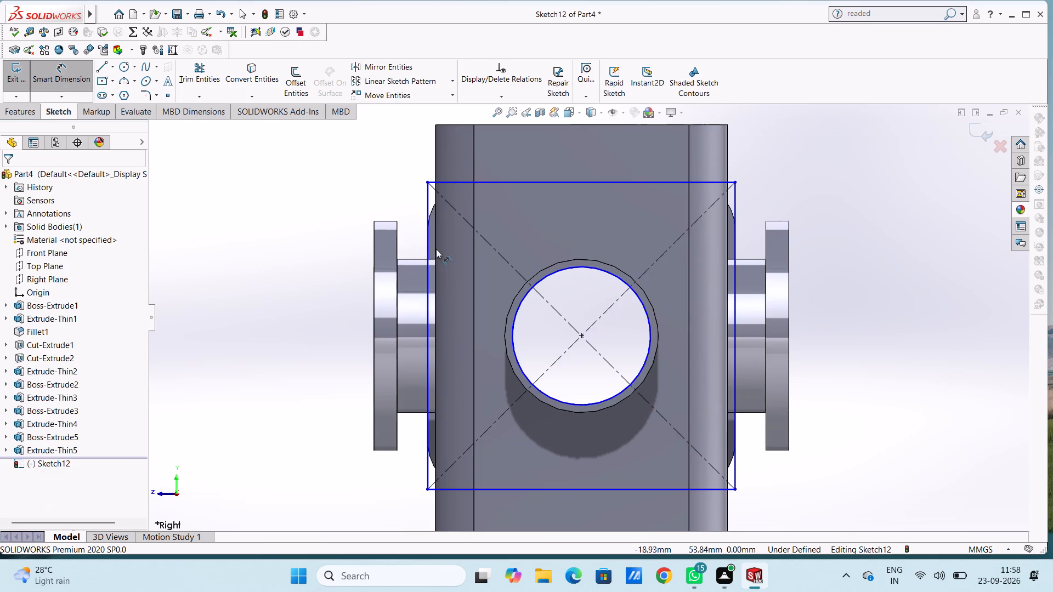
{"action": "left_click", "coordinate": [426, 251]}
{"action": "left_click", "coordinate": [252, 232]}
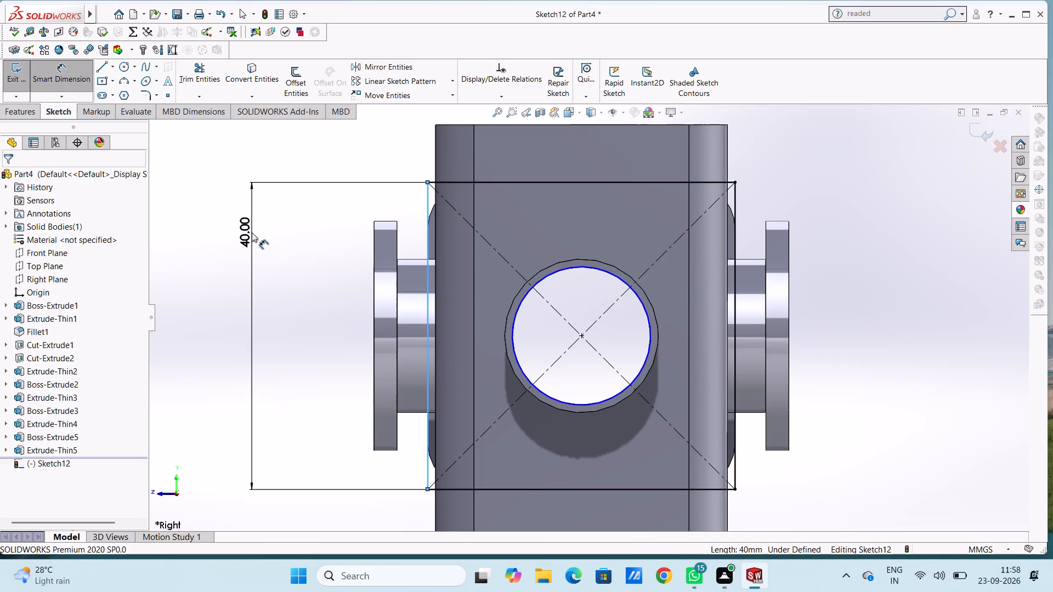
{"action": "left_click", "coordinate": [206, 215]}
{"action": "left_click", "coordinate": [196, 209]}
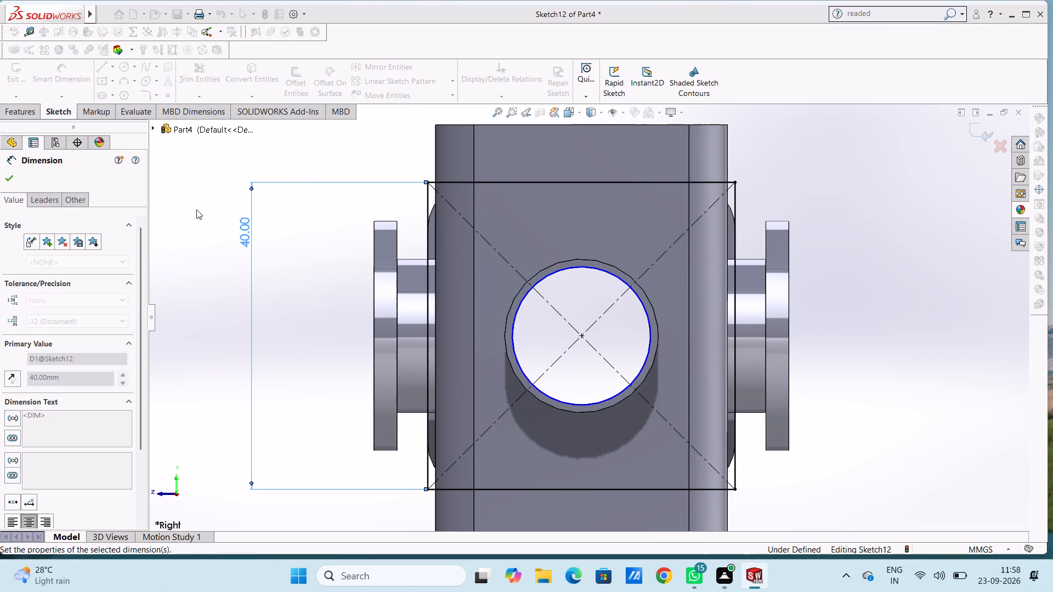
{"action": "left_click", "coordinate": [512, 340]}
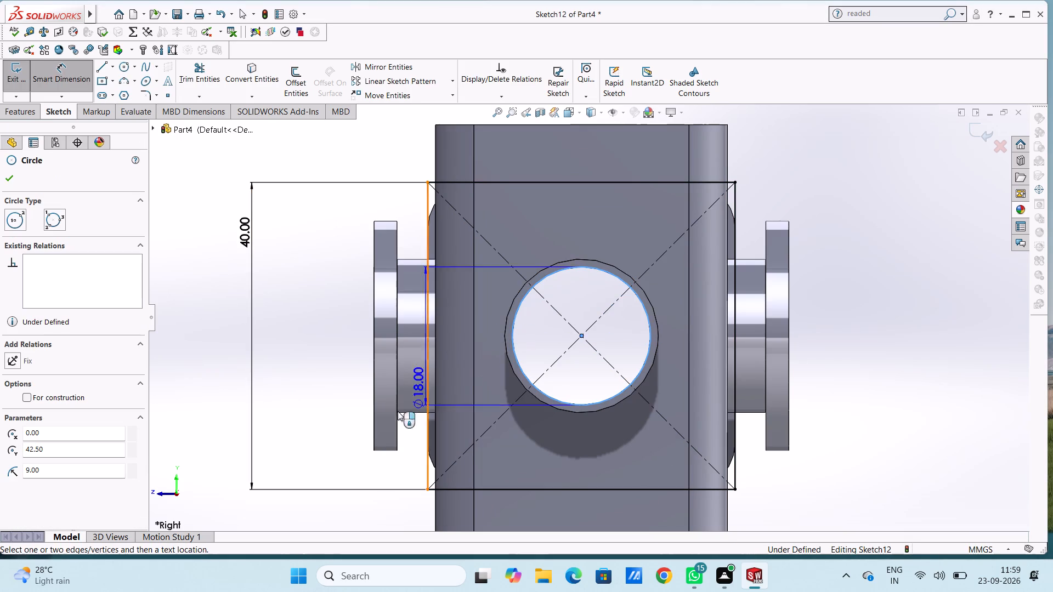
{"action": "left_click", "coordinate": [310, 462]}
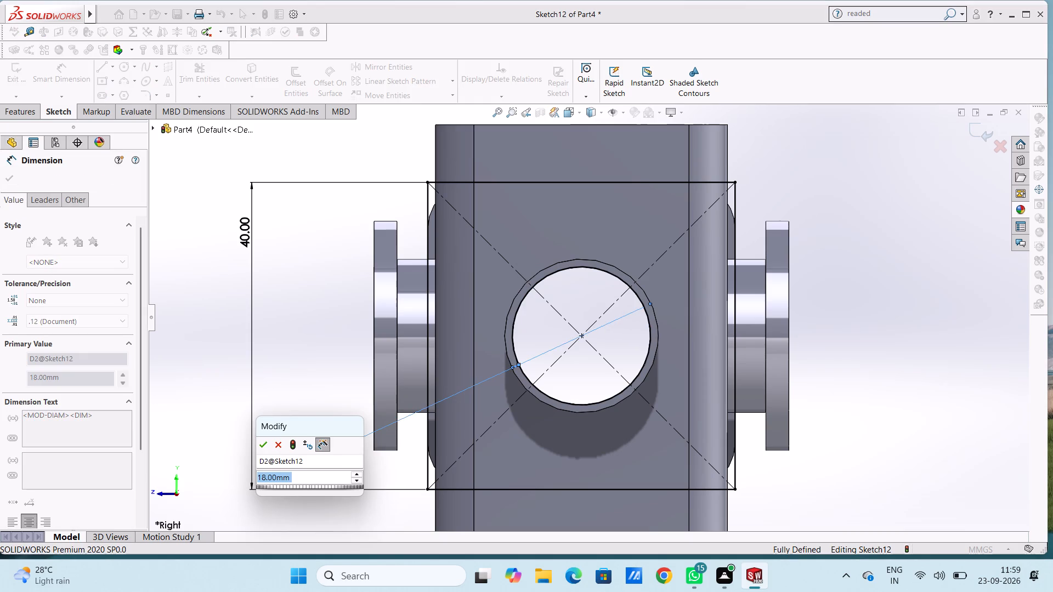
{"action": "left_click", "coordinate": [262, 449]}
{"action": "left_click", "coordinate": [304, 391]}
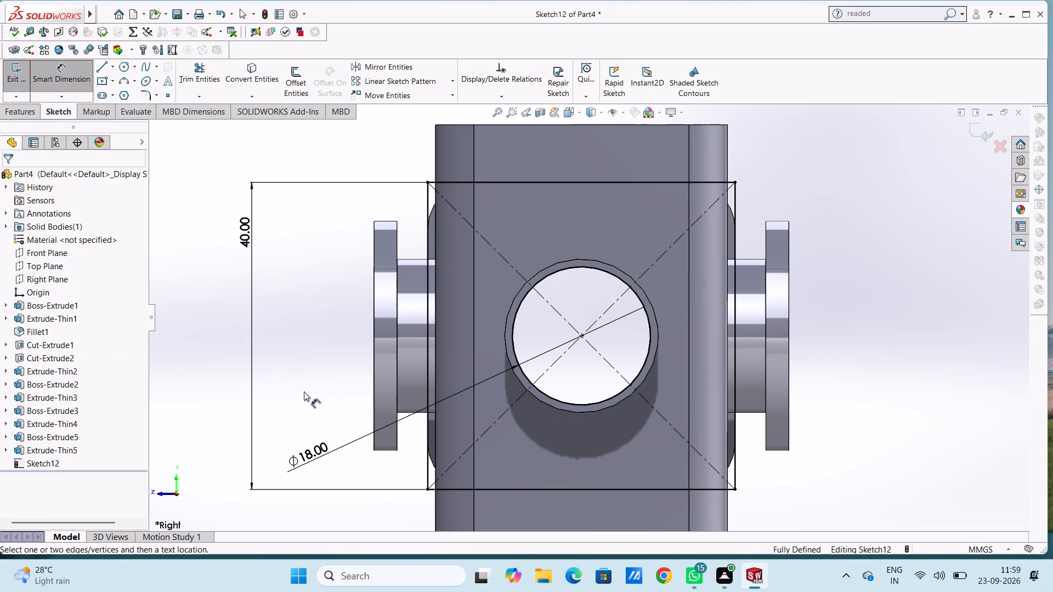
{"action": "key", "text": "Escape"}
{"action": "key", "text": "Escape"}
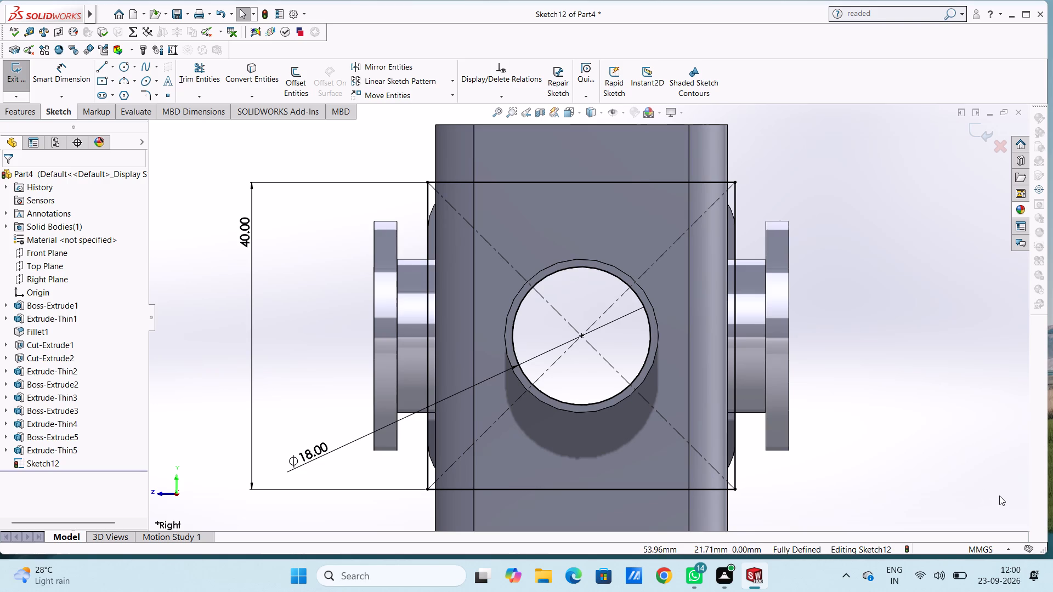
Round all four corners of the 40 mm square with 6 mm sketch fillets.
{"action": "middle_click_drag", "start_coordinate": [916, 351], "coordinate": [833, 348]}
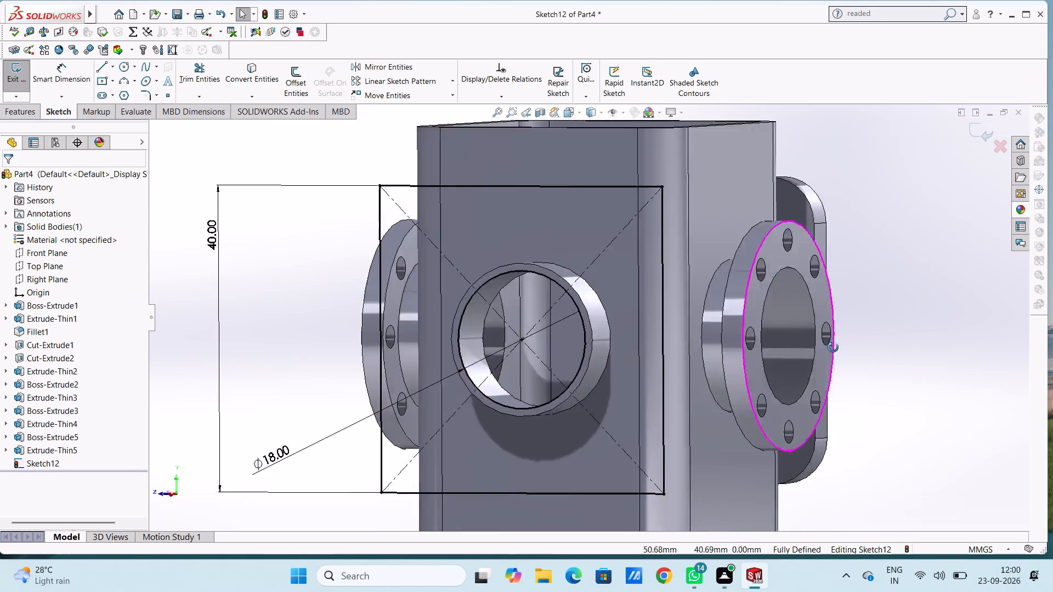
{"action": "middle_click_drag", "start_coordinate": [833, 348], "coordinate": [956, 392]}
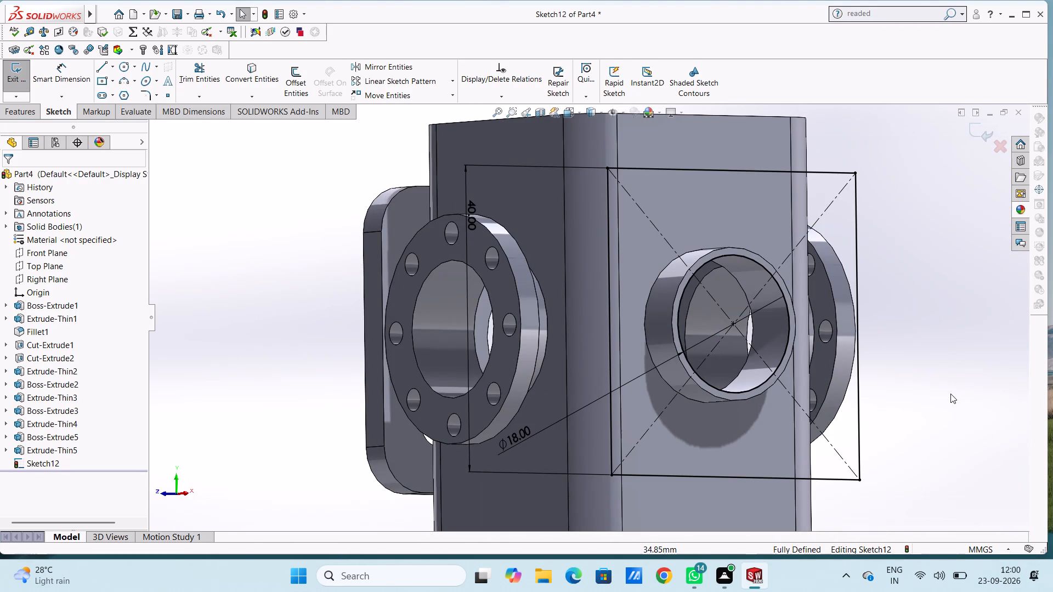
{"action": "key", "text": "ctrl+4"}
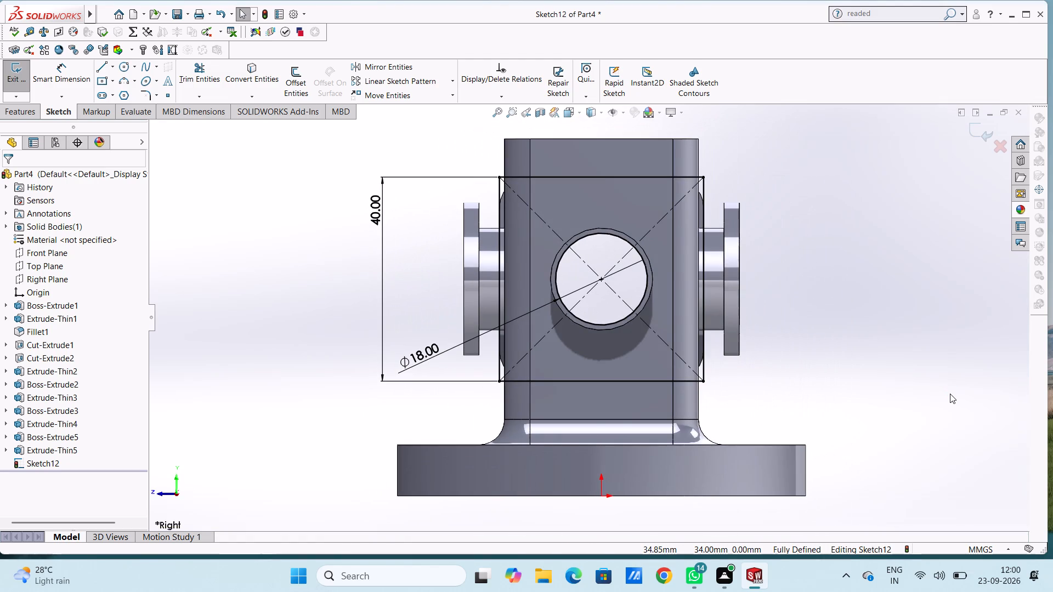
{"action": "scroll", "coordinate": [712, 299], "scroll_direction": "down", "scroll_amount": 2}
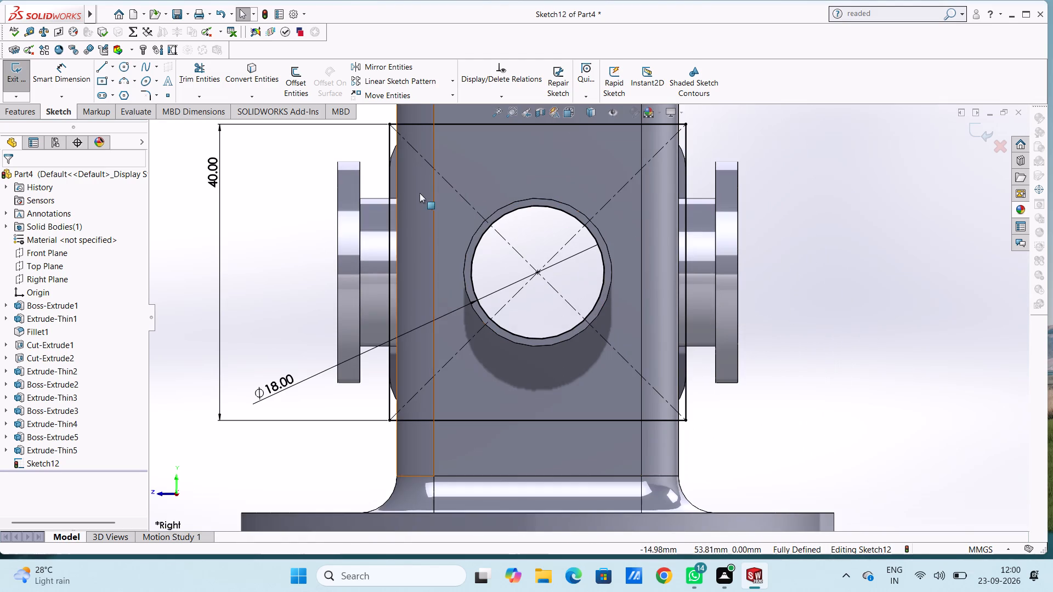
{"action": "left_click", "coordinate": [145, 92]}
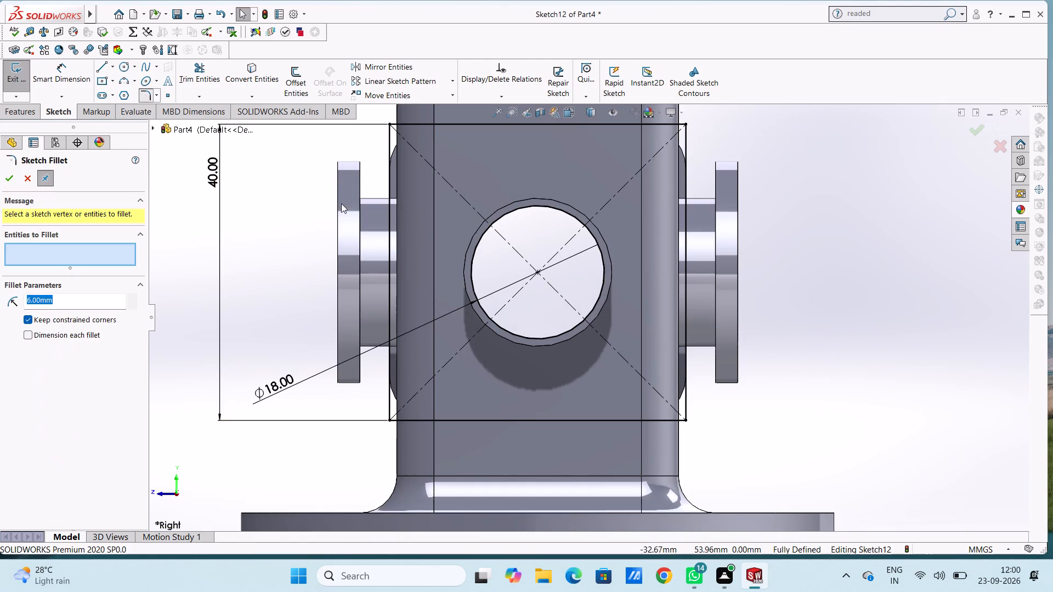
{"action": "scroll", "coordinate": [504, 231], "scroll_direction": "up", "scroll_amount": 1}
{"action": "scroll", "coordinate": [546, 188], "scroll_direction": "down", "scroll_amount": 2}
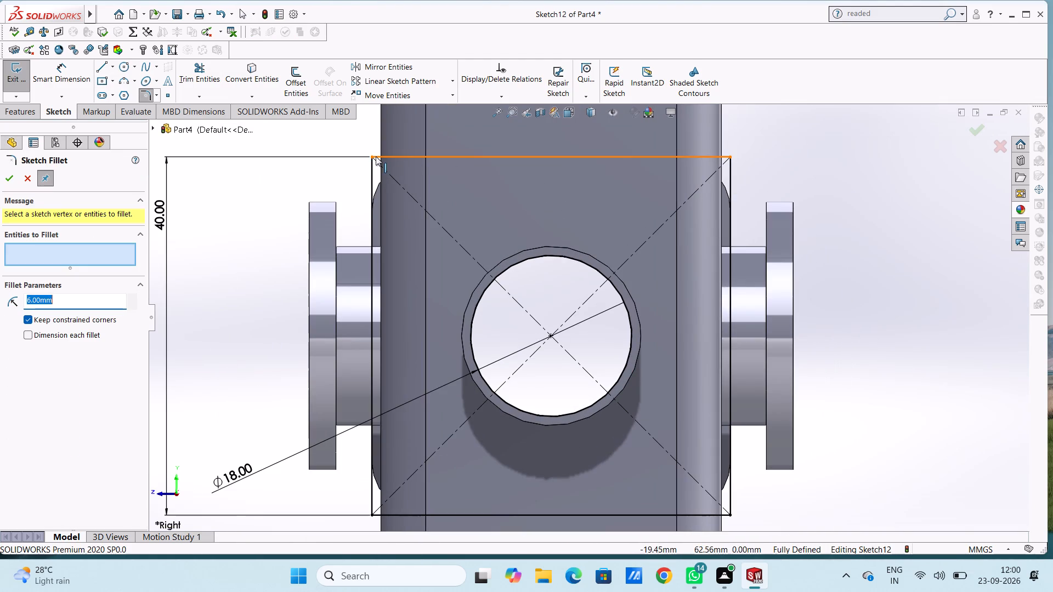
{"action": "left_click", "coordinate": [369, 155]}
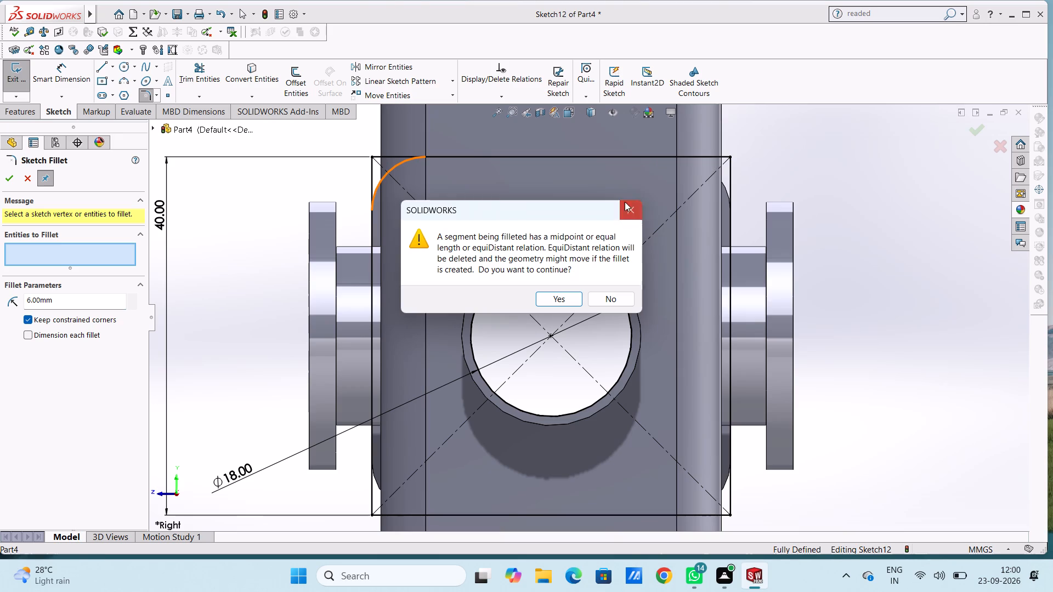
{"action": "left_click", "coordinate": [627, 205]}
{"action": "left_click", "coordinate": [729, 155]}
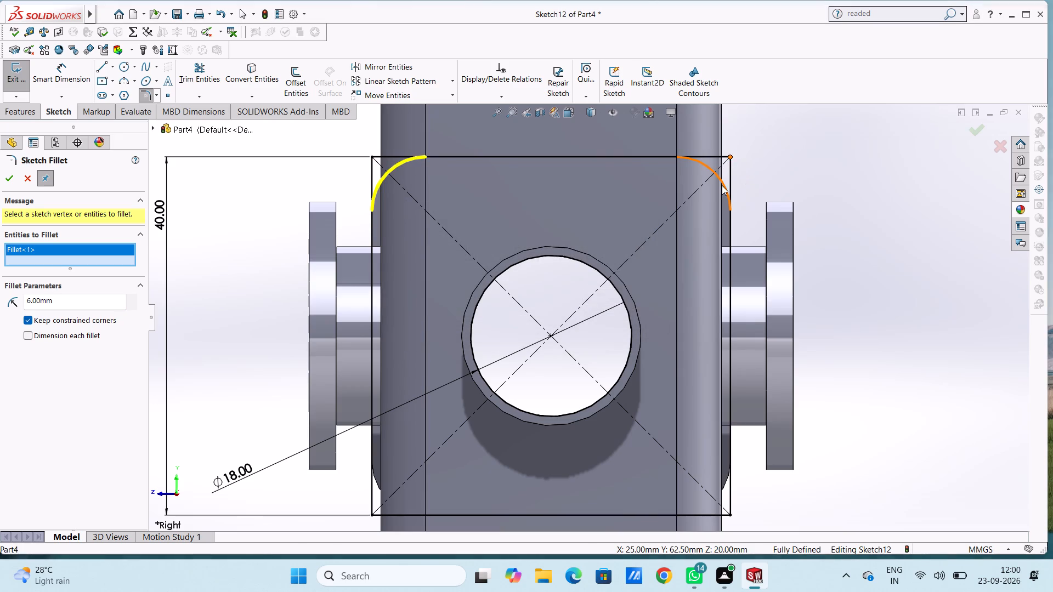
{"action": "left_click", "coordinate": [637, 209]}
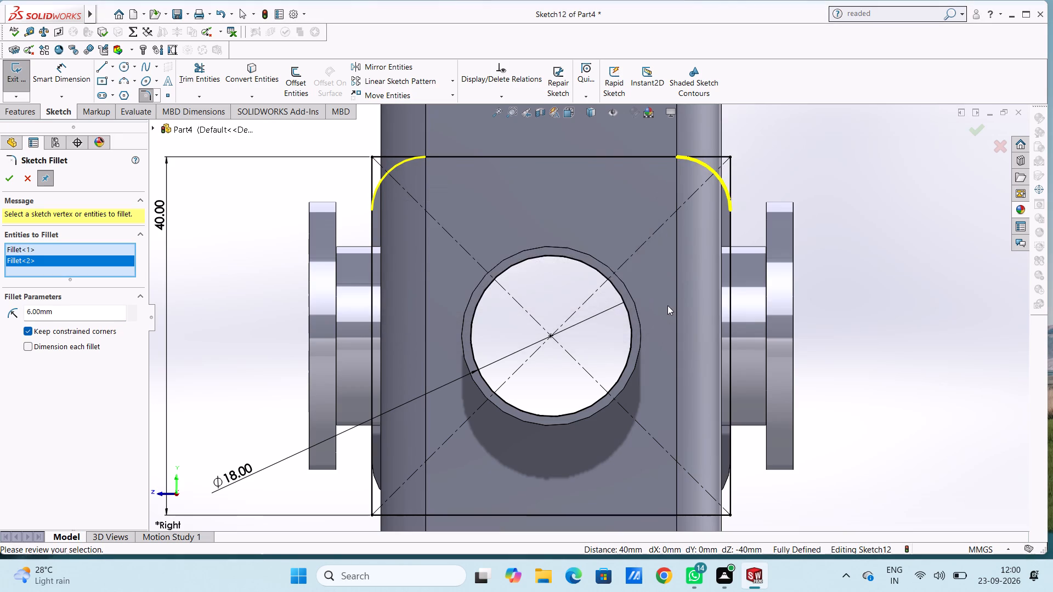
{"action": "scroll", "coordinate": [667, 304], "scroll_direction": "up", "scroll_amount": 4}
{"action": "scroll", "coordinate": [644, 375], "scroll_direction": "down", "scroll_amount": 3}
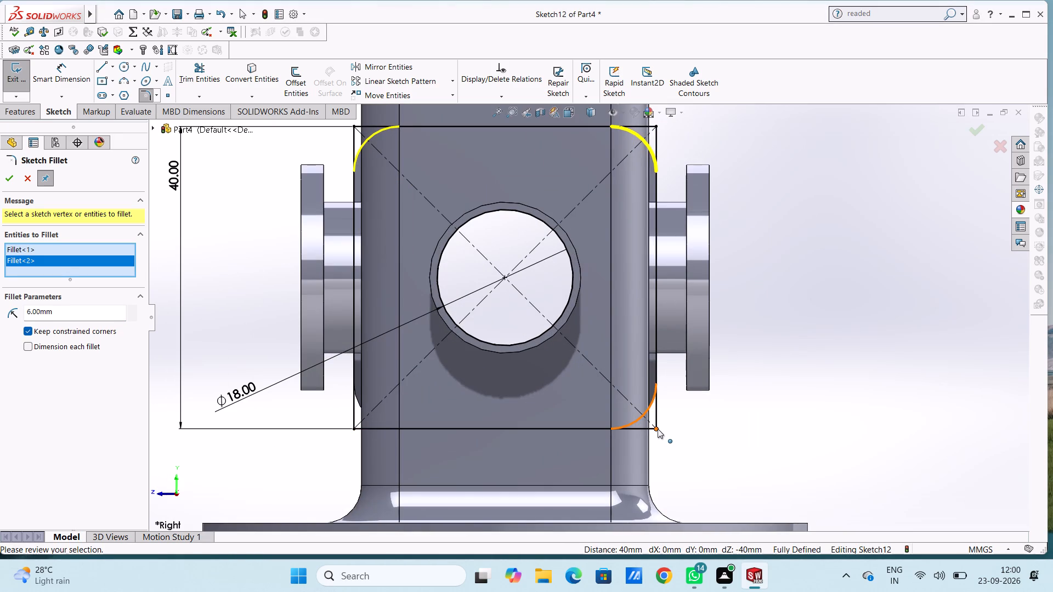
{"action": "left_click", "coordinate": [658, 428]}
{"action": "left_click", "coordinate": [356, 430]}
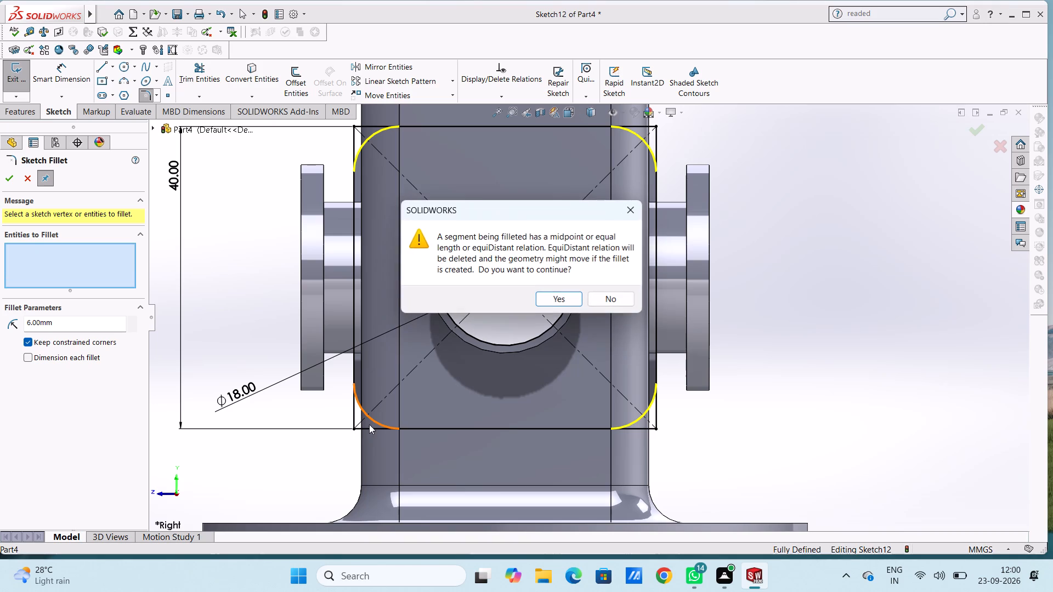
{"action": "left_click", "coordinate": [635, 218]}
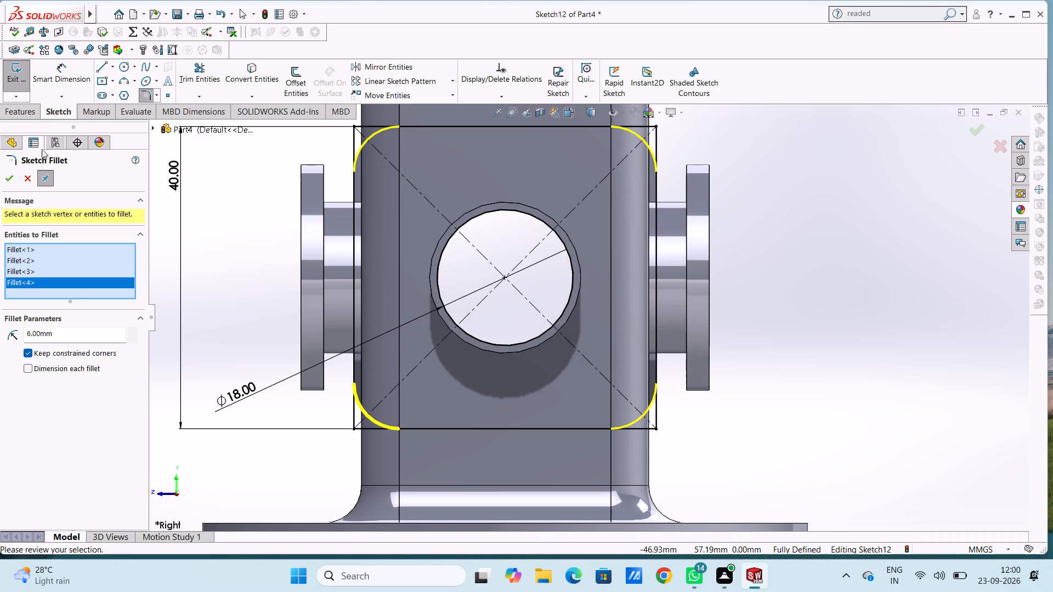
{"action": "left_click", "coordinate": [14, 181]}
{"action": "left_click", "coordinate": [14, 181]}
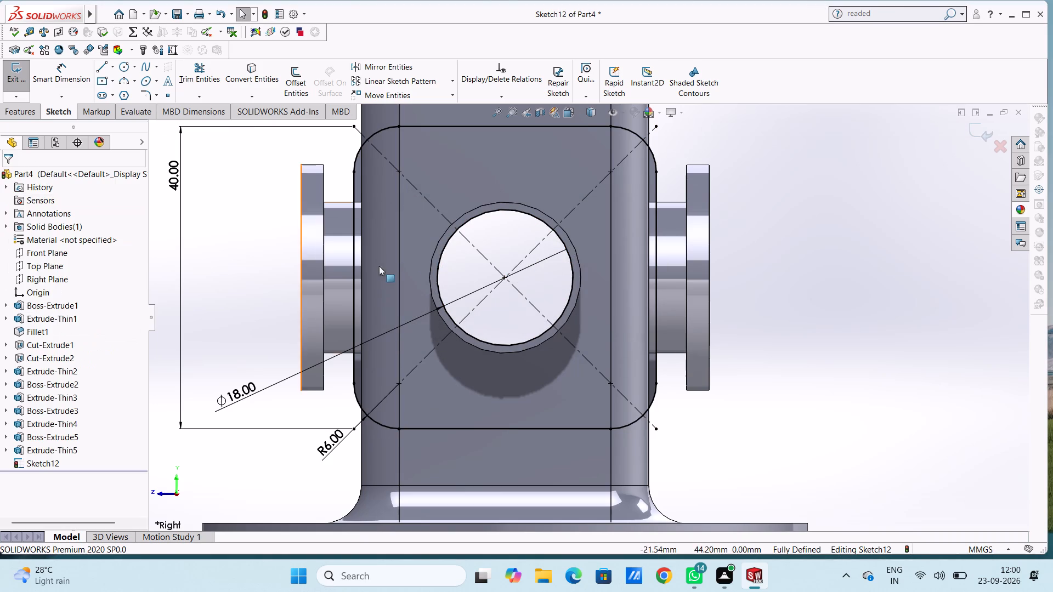
Draw four circles of 3 mm radius near the square's corners, centred on its diagonals and aligned with one another.
{"action": "left_click", "coordinate": [121, 66]}
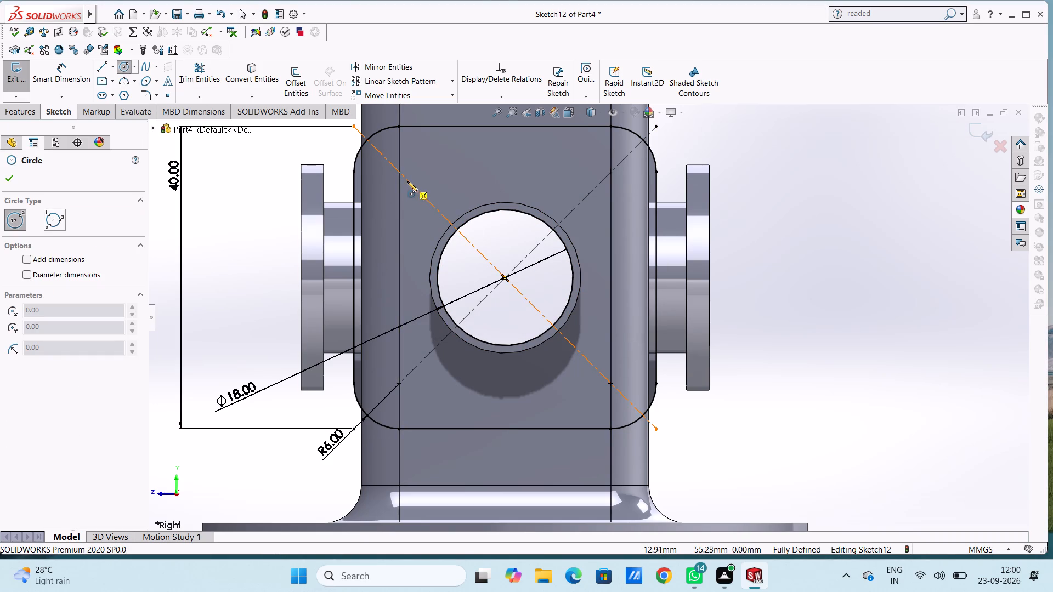
{"action": "left_click", "coordinate": [407, 181]}
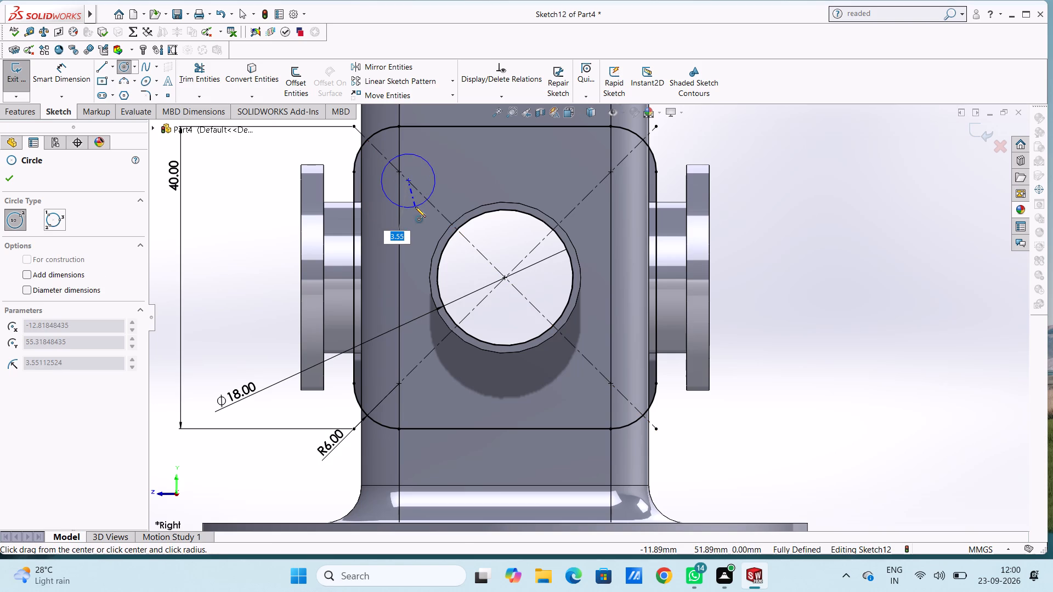
{"action": "key", "text": "3"}
{"action": "key", "text": "Return"}
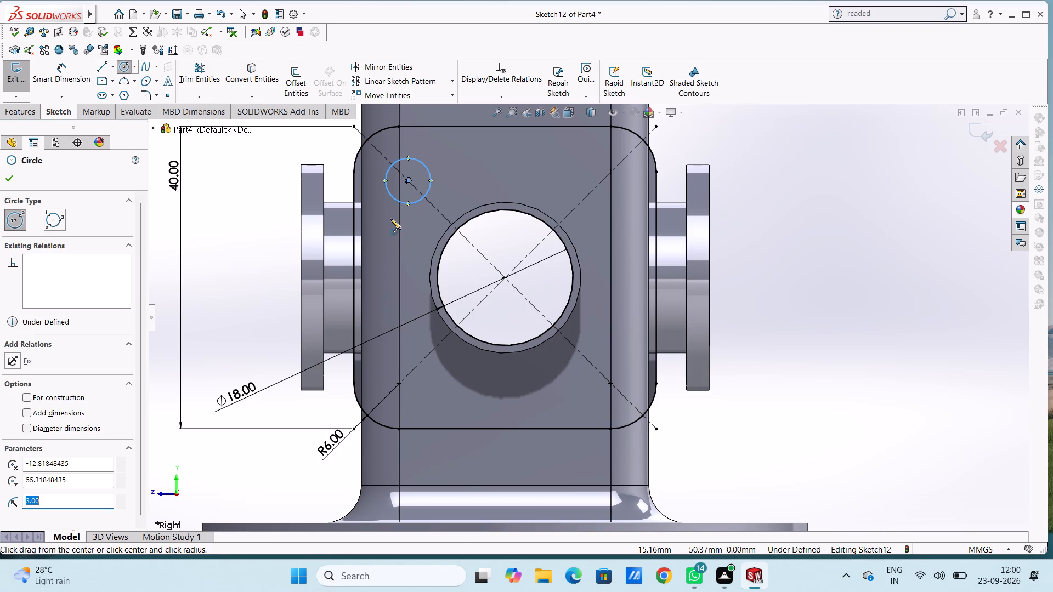
{"action": "left_click", "coordinate": [407, 375]}
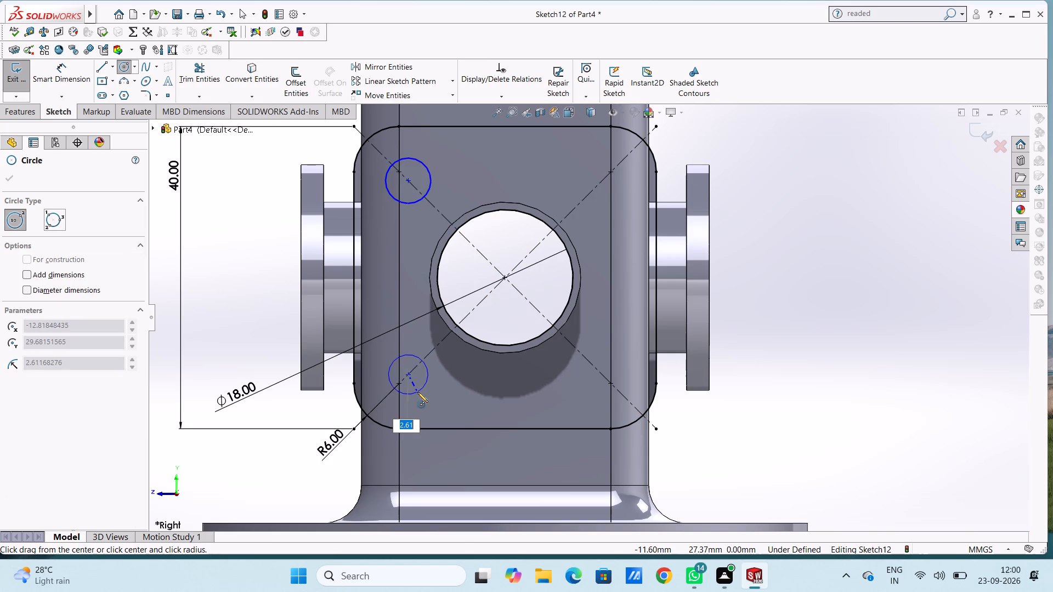
{"action": "key", "text": "3"}
{"action": "key", "text": "Return"}
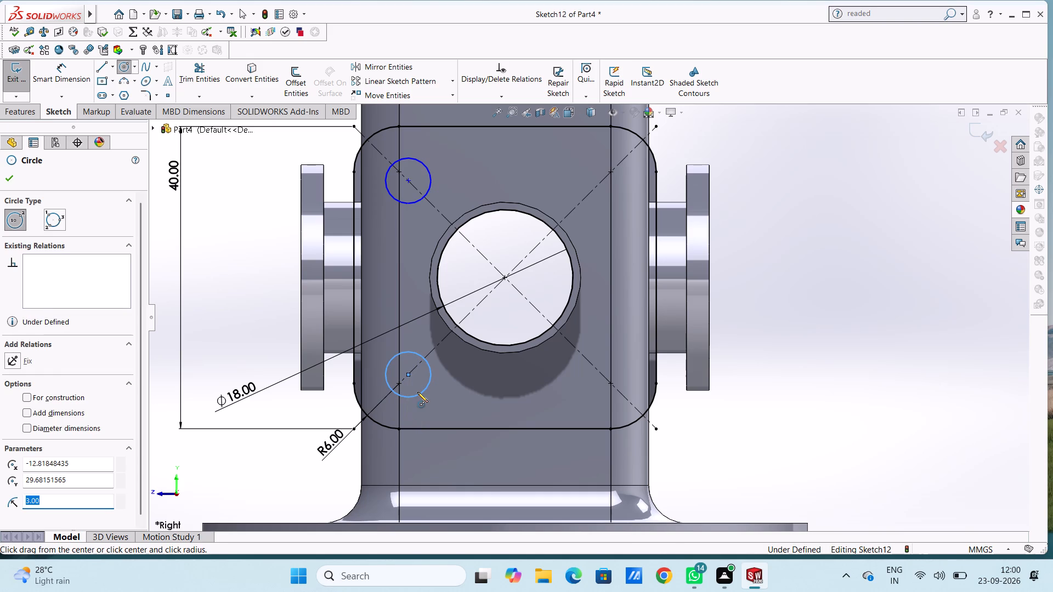
{"action": "left_click", "coordinate": [599, 374]}
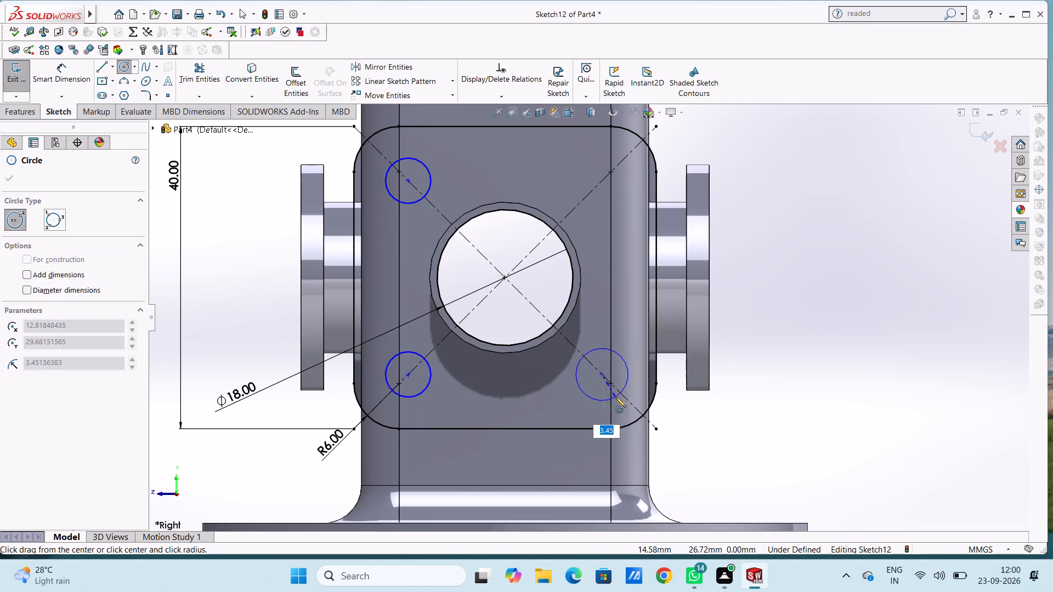
{"action": "key", "text": "3"}
{"action": "key", "text": "Return"}
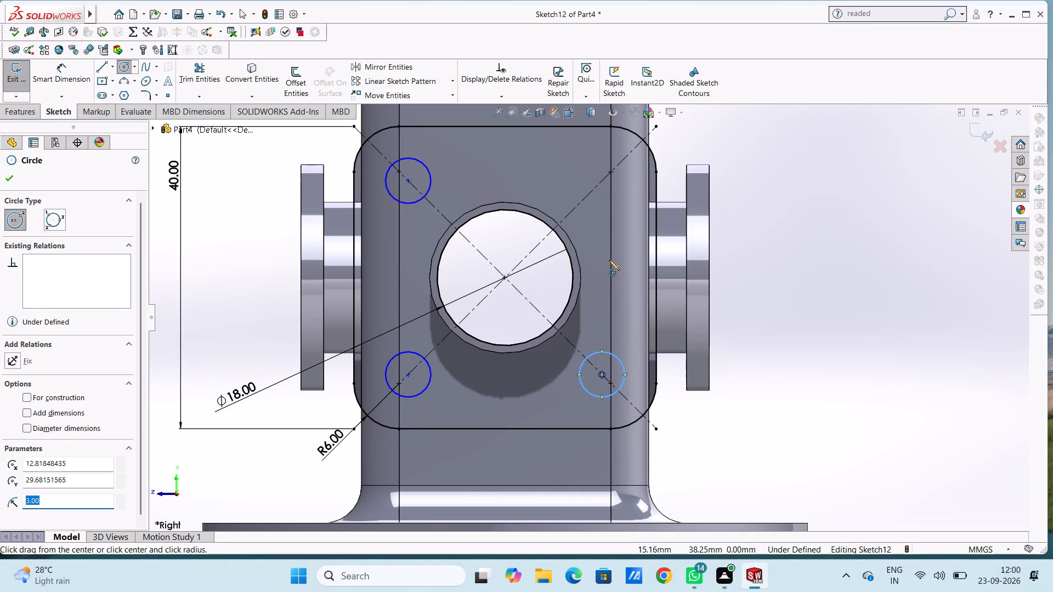
{"action": "left_click", "coordinate": [601, 181]}
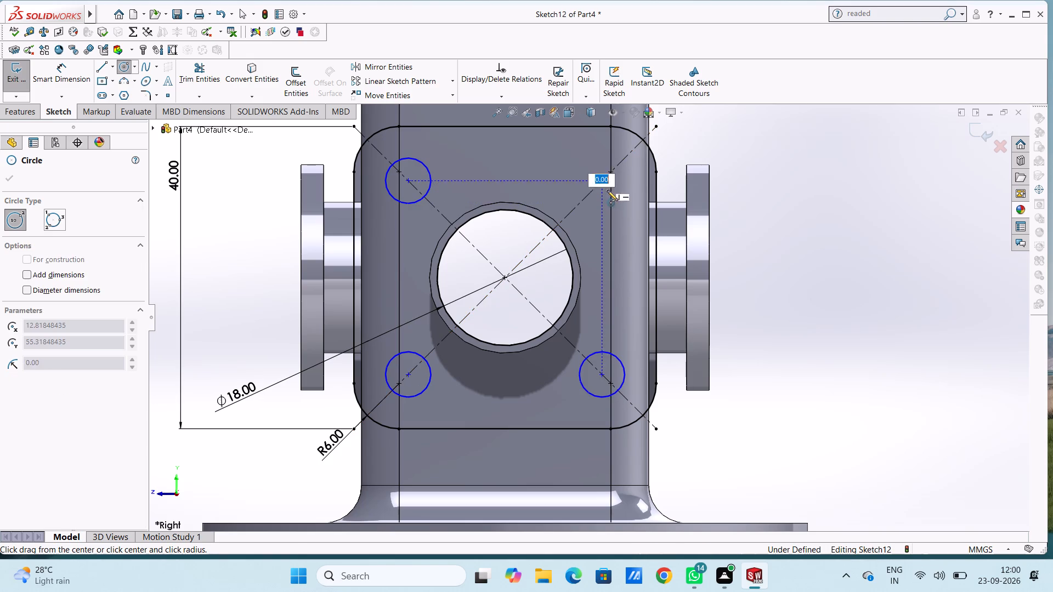
{"action": "key", "text": "3"}
{"action": "key", "text": "Return"}
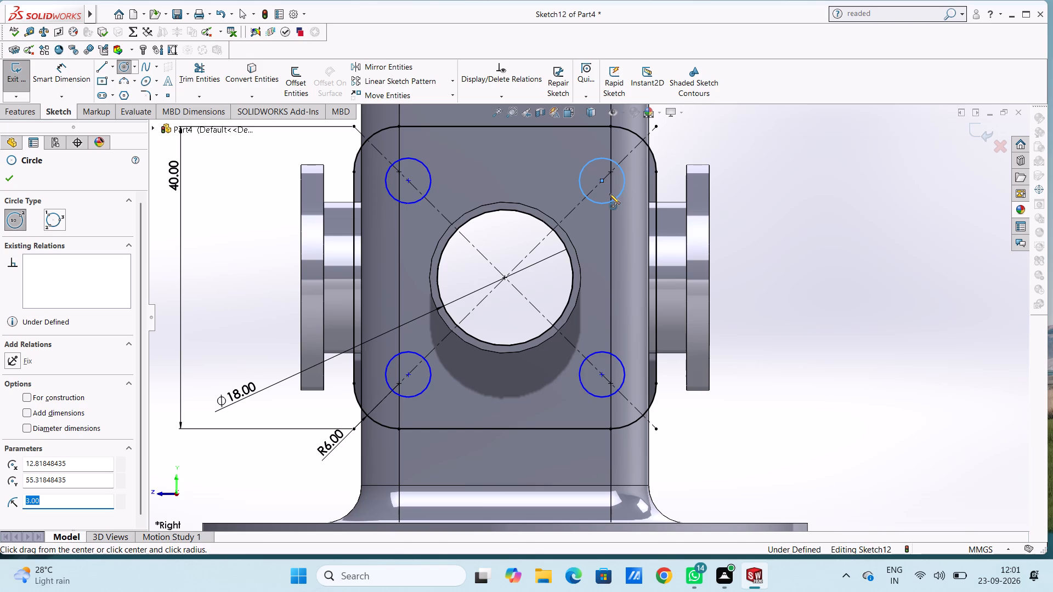
Dimension the diameters of the two upper corner circles as 6 mm each.
{"action": "left_click", "coordinate": [71, 72]}
{"action": "left_click", "coordinate": [406, 200]}
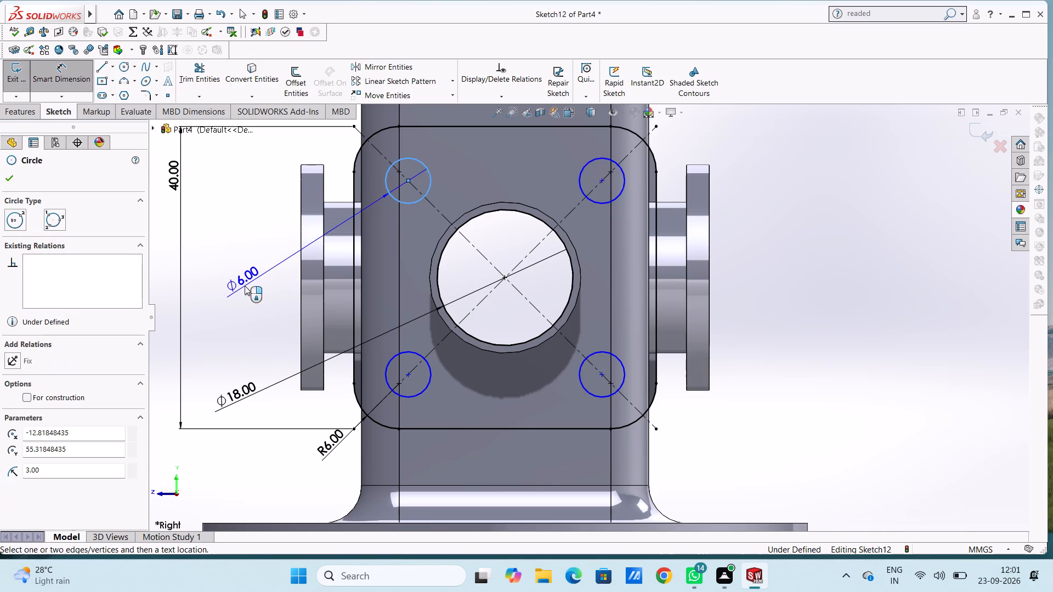
{"action": "left_click", "coordinate": [245, 286]}
{"action": "left_click", "coordinate": [191, 271]}
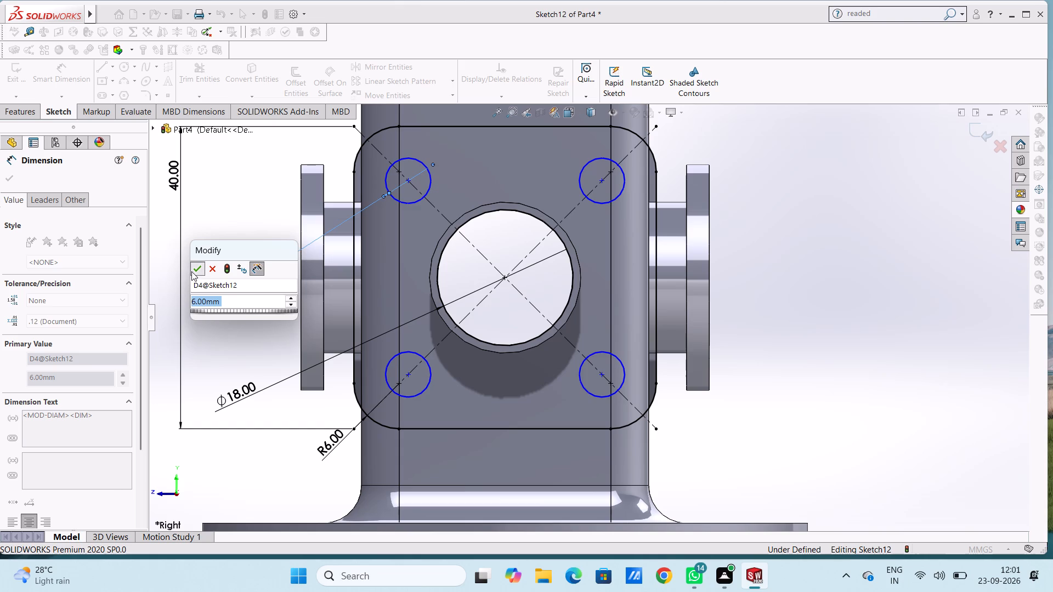
{"action": "left_click", "coordinate": [211, 228]}
{"action": "left_click", "coordinate": [621, 192]}
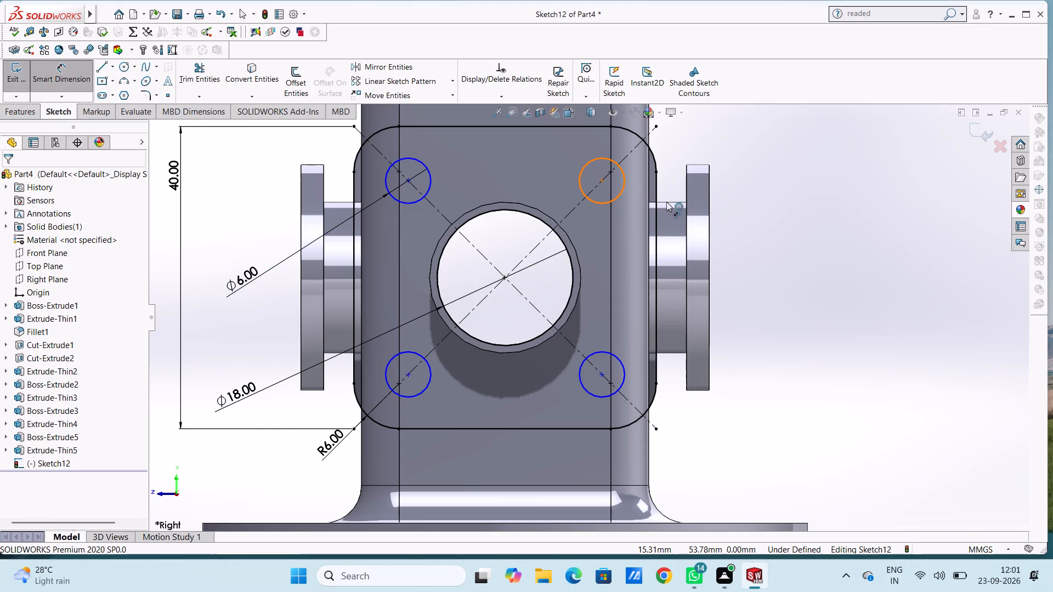
{"action": "left_click", "coordinate": [835, 247]}
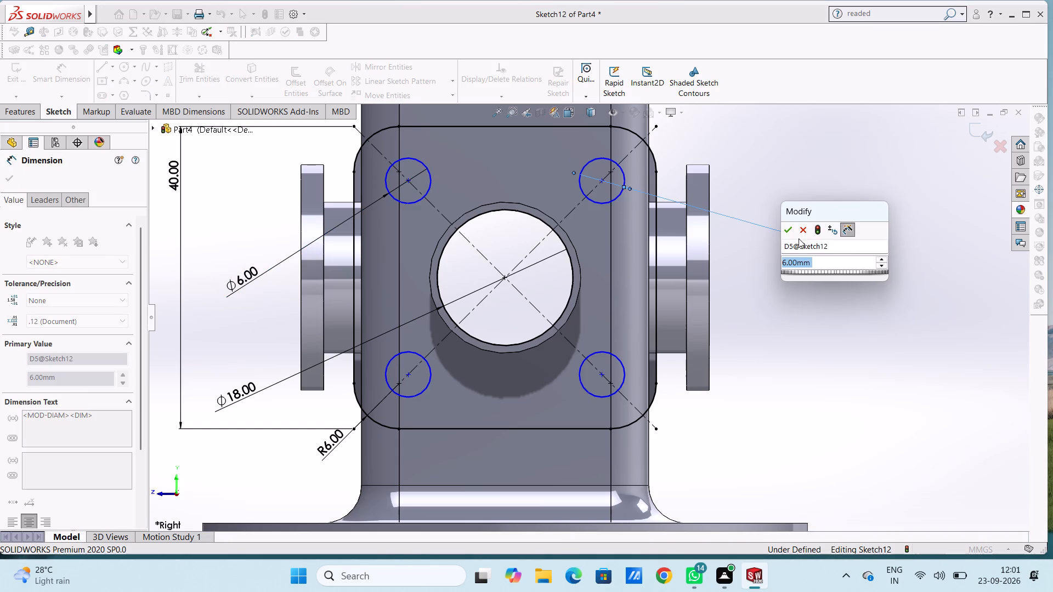
{"action": "left_click", "coordinate": [784, 228]}
{"action": "left_click", "coordinate": [825, 173]}
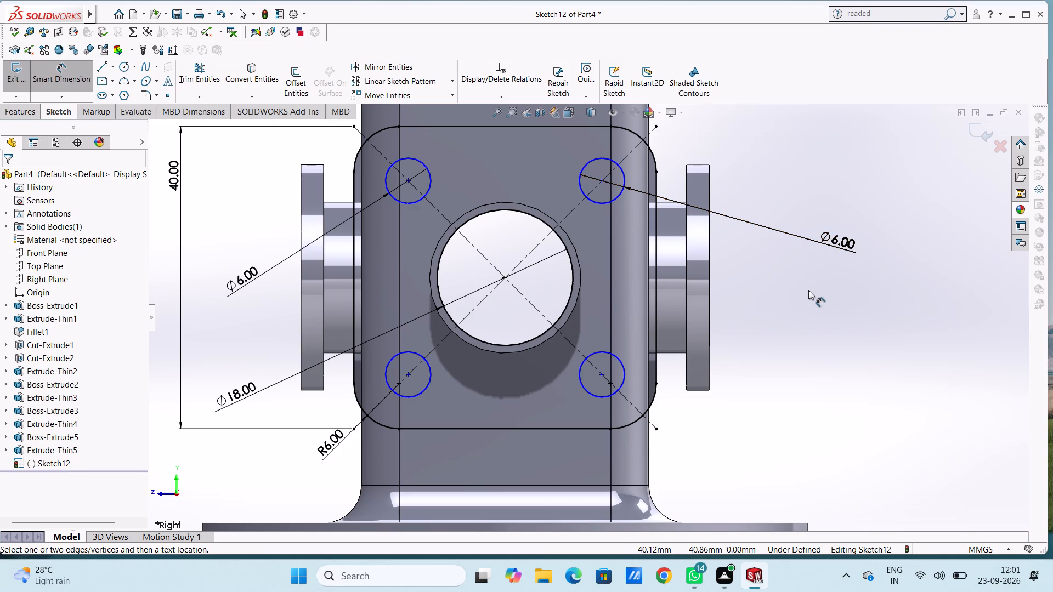
Dimension the diameters of the two lower corner circles as 6 mm each.
{"action": "left_click", "coordinate": [429, 382]}
{"action": "left_click", "coordinate": [261, 453]}
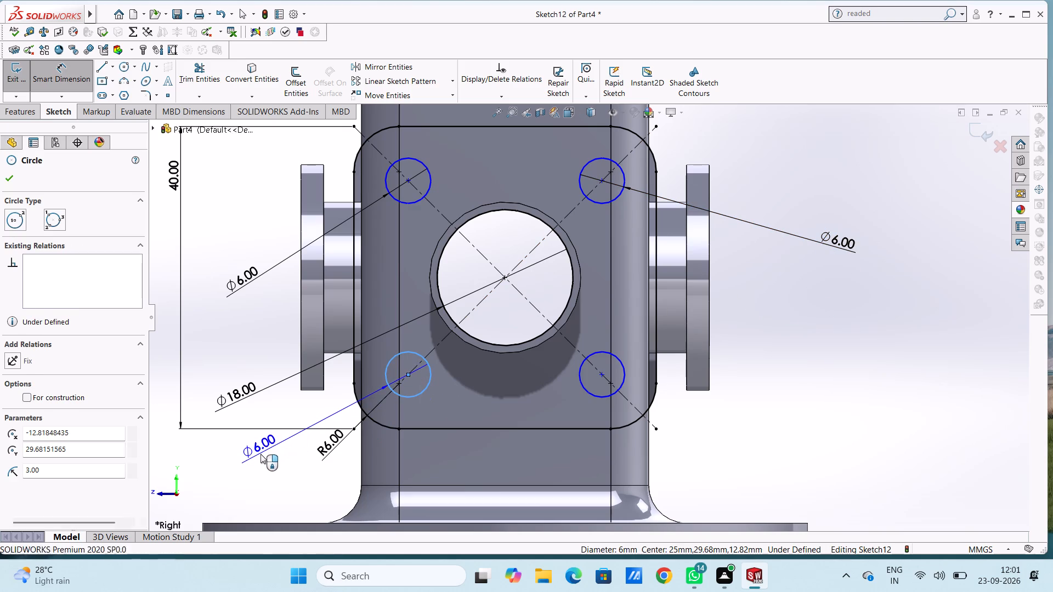
{"action": "left_click", "coordinate": [210, 439]}
{"action": "left_click", "coordinate": [231, 329]}
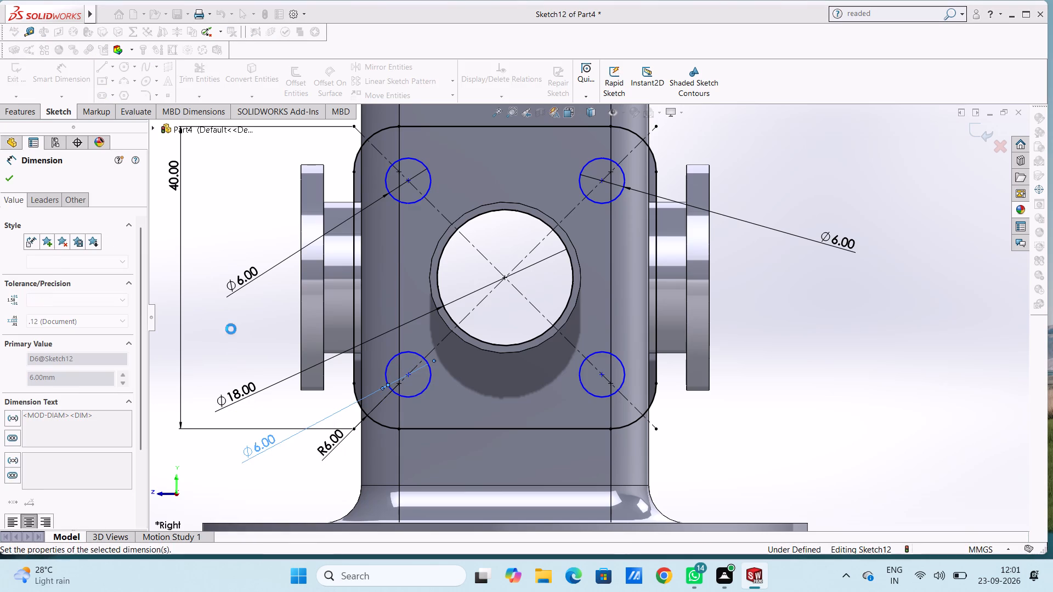
{"action": "left_click", "coordinate": [625, 372]}
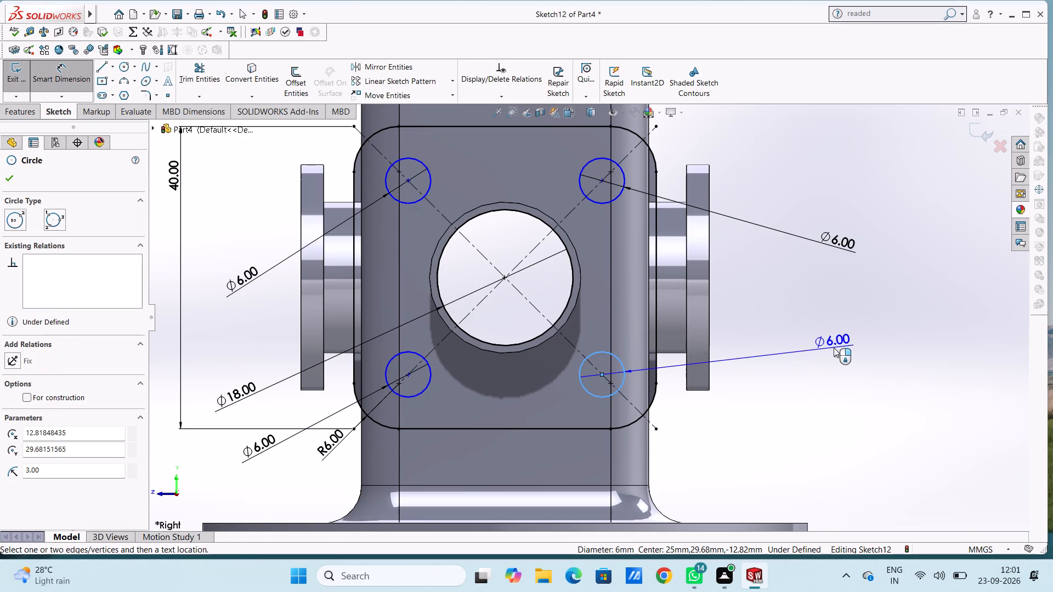
{"action": "left_click", "coordinate": [834, 348]}
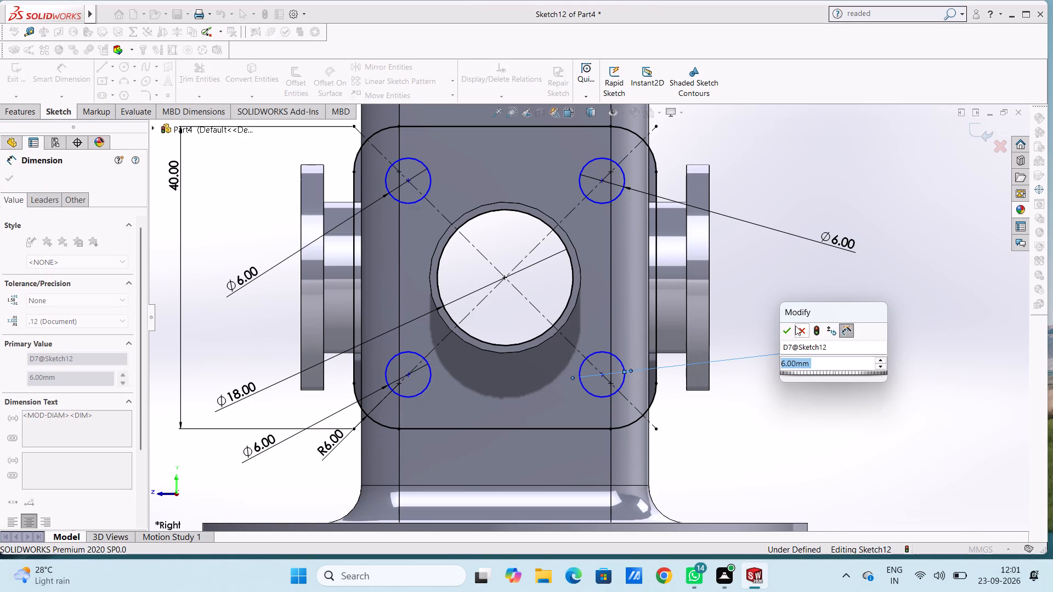
{"action": "left_click", "coordinate": [789, 328]}
{"action": "left_click", "coordinate": [812, 288]}
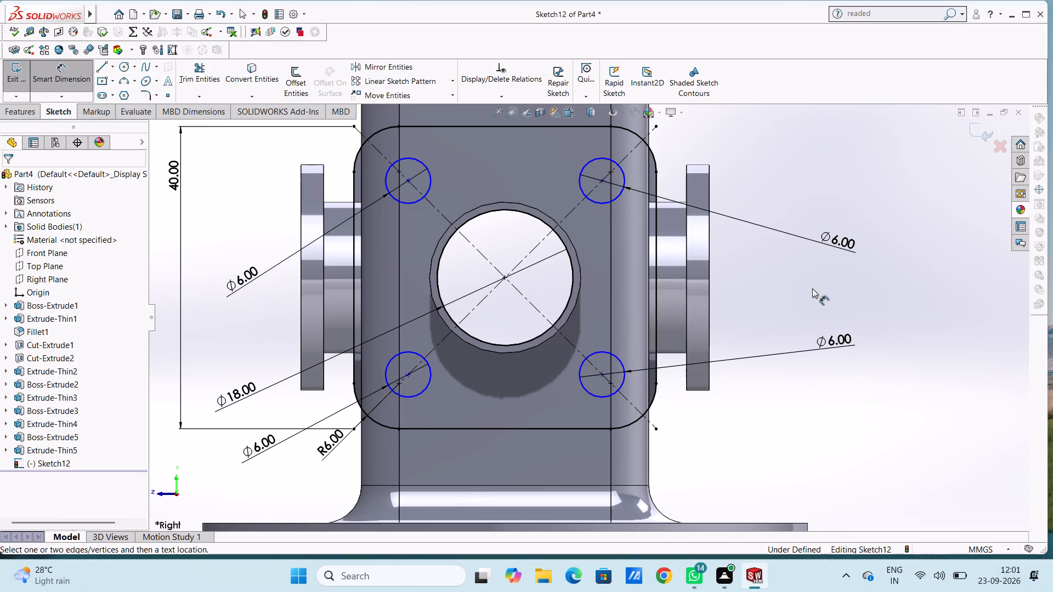
Dimension the upper-right corner circle's centre 9 mm from the square's right vertical edge.
{"action": "scroll", "coordinate": [812, 288], "scroll_direction": "up", "scroll_amount": 1}
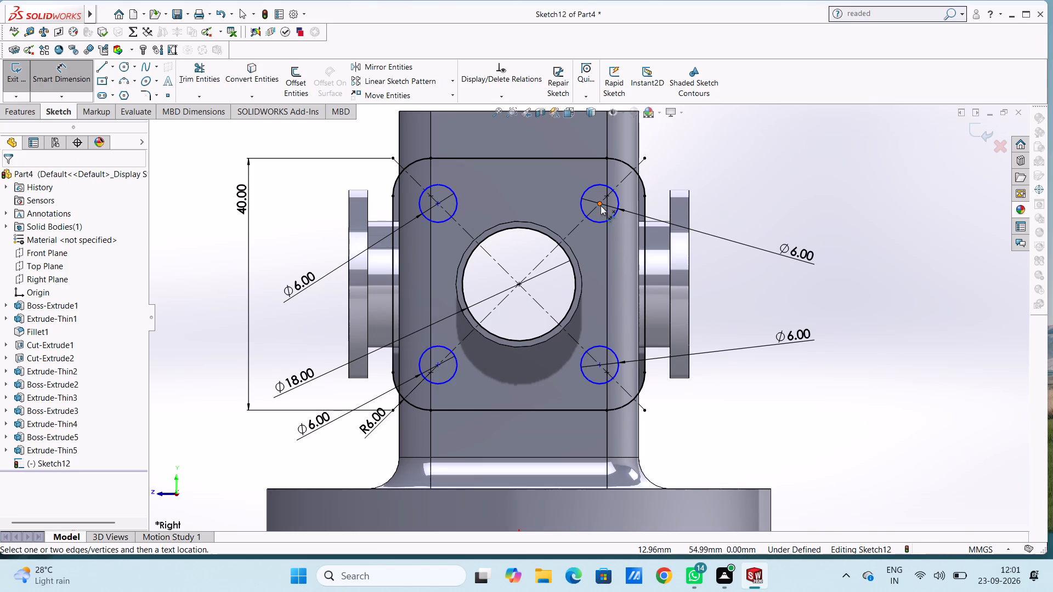
{"action": "left_click", "coordinate": [601, 204]}
{"action": "left_click", "coordinate": [647, 209]}
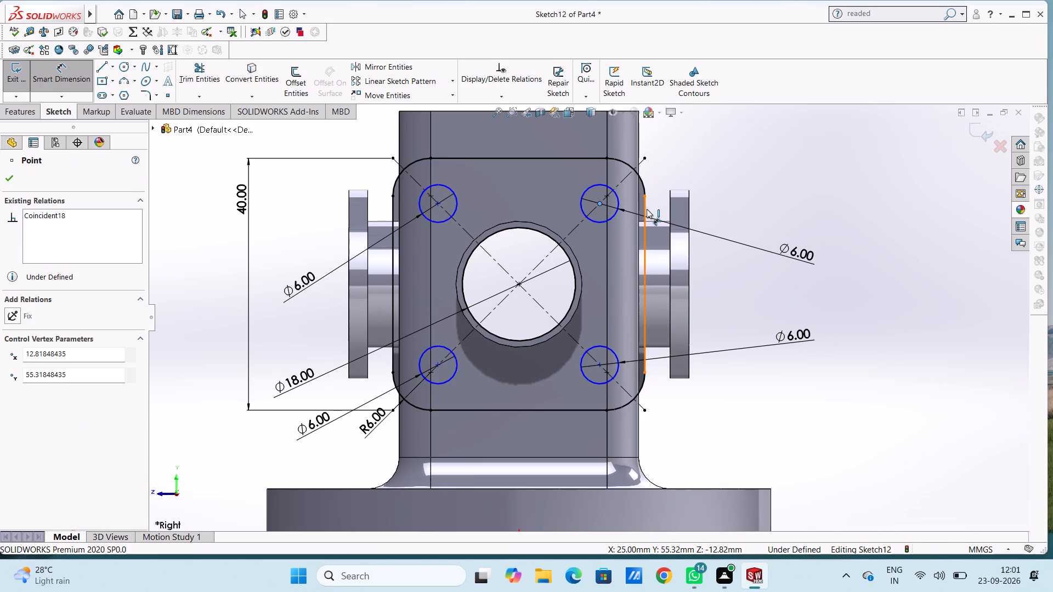
{"action": "scroll", "coordinate": [647, 164], "scroll_direction": "up", "scroll_amount": 2}
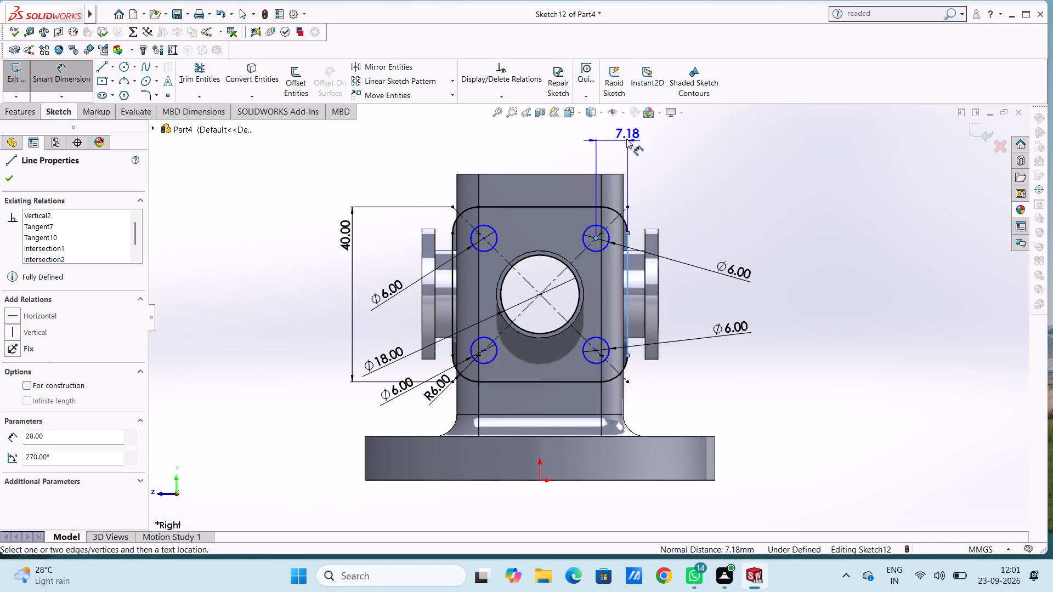
{"action": "left_click", "coordinate": [626, 139]}
{"action": "key", "text": "9"}
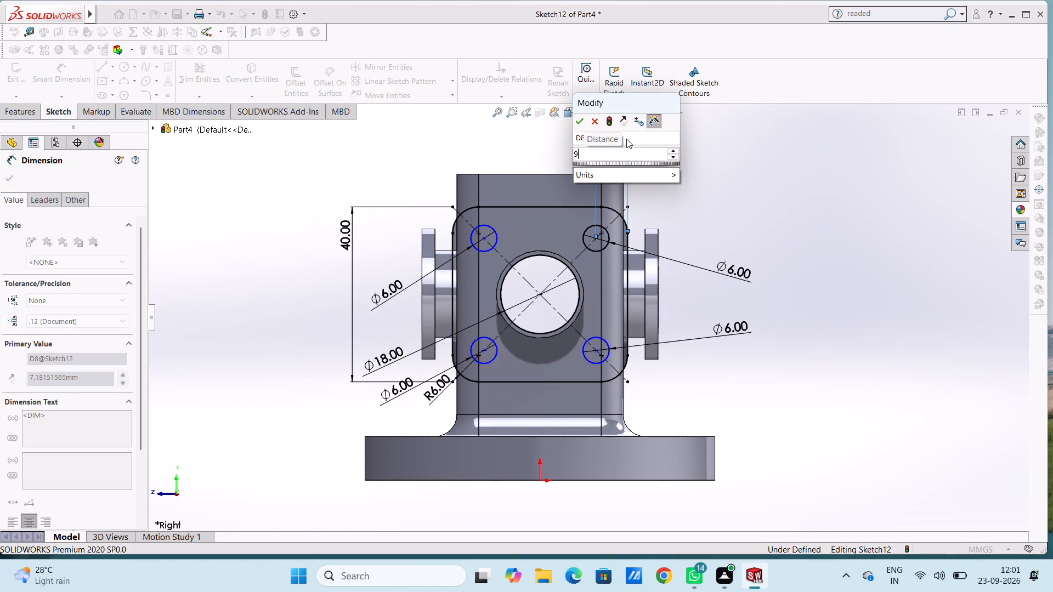
{"action": "key", "text": "Return"}
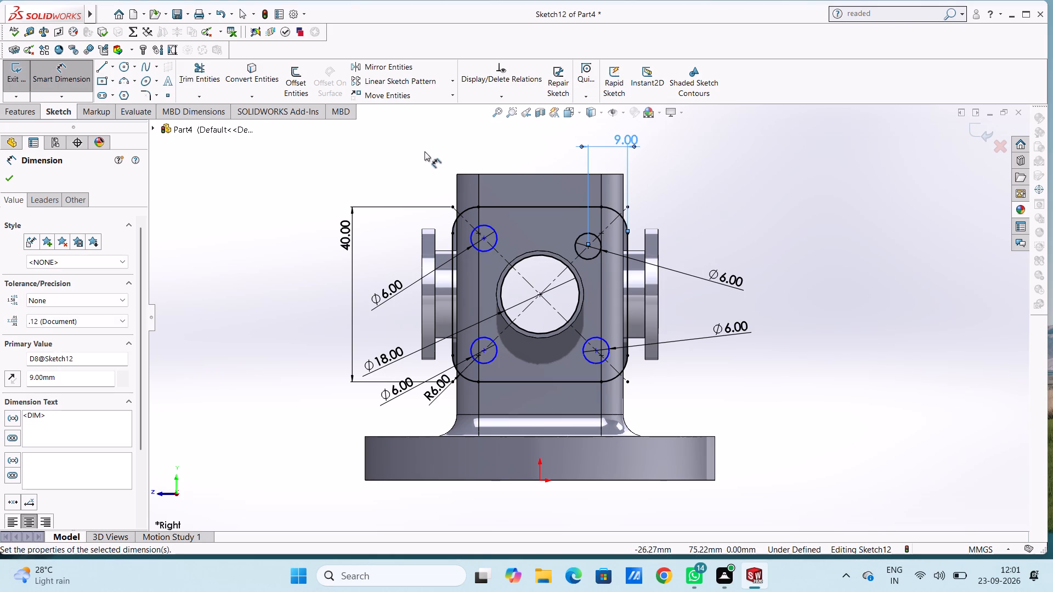
{"action": "left_click", "coordinate": [416, 154]}
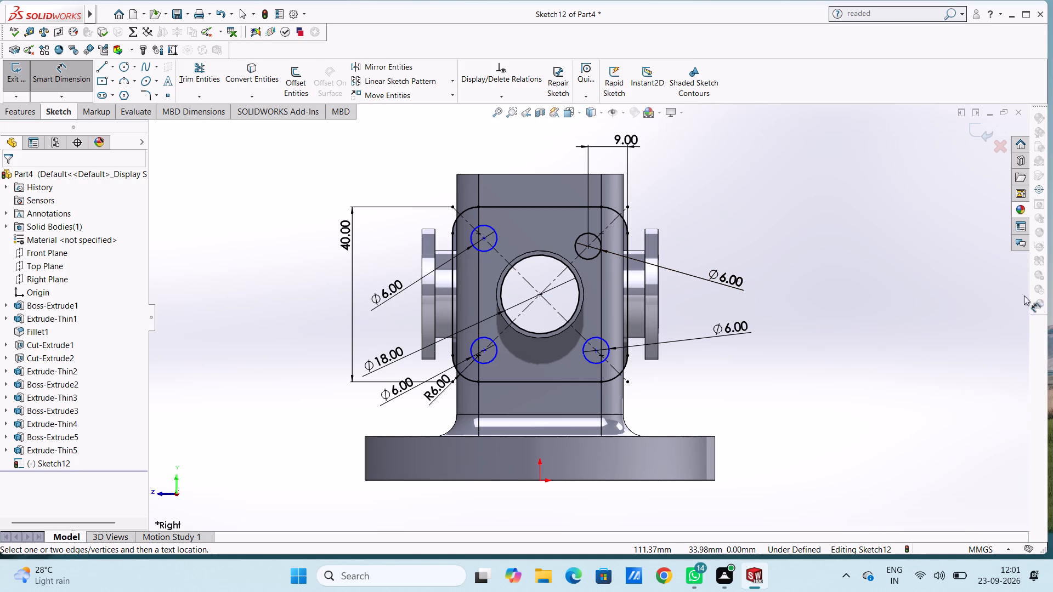
Dimension the upper-left corner circle's centre 9 mm from the square's left vertical edge.
{"action": "left_click", "coordinate": [482, 240]}
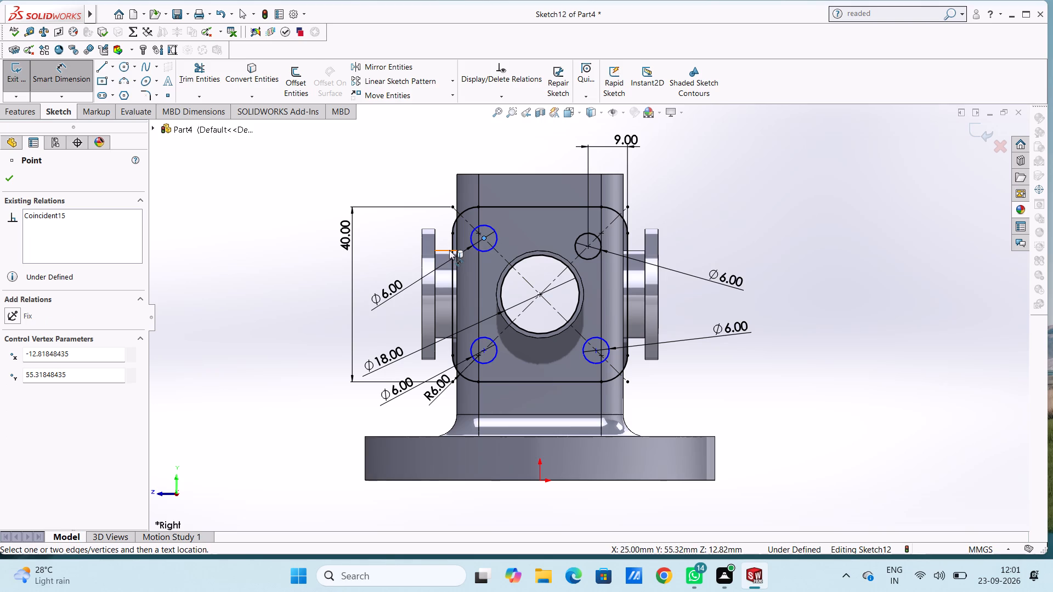
{"action": "left_click", "coordinate": [449, 250]}
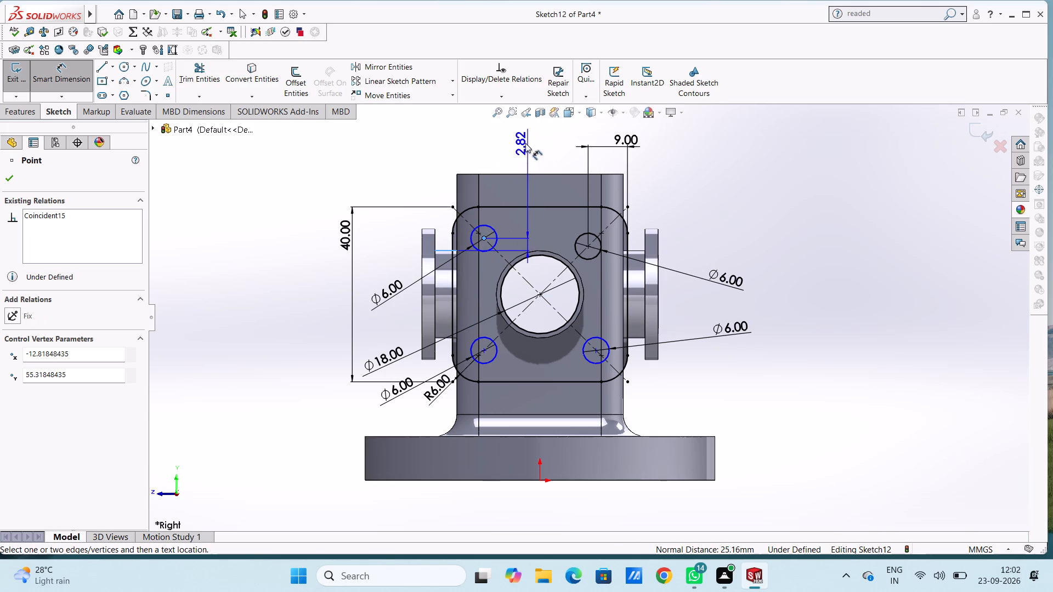
{"action": "key", "text": "Escape"}
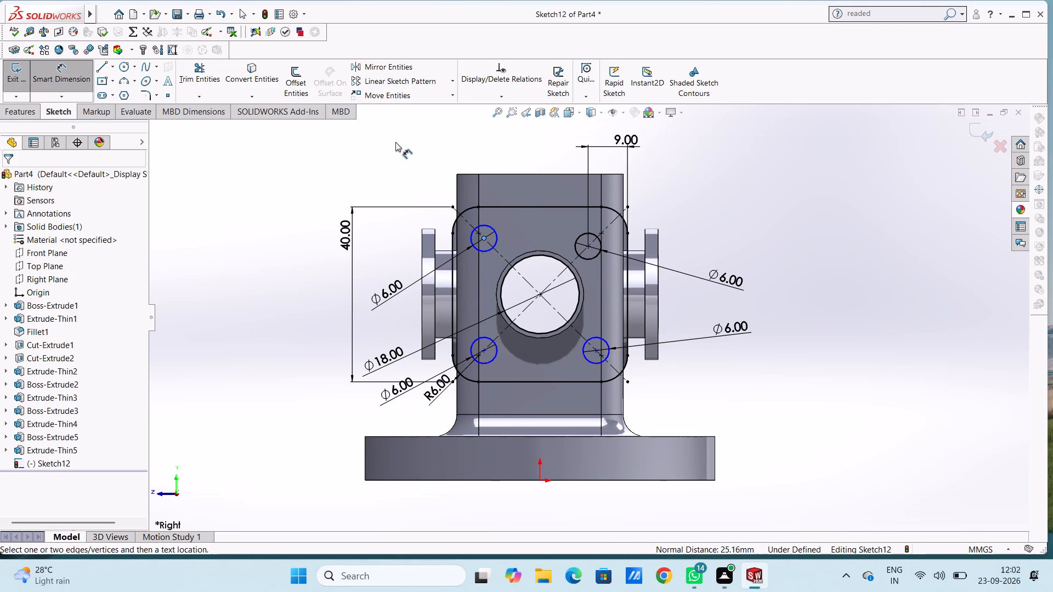
{"action": "left_click", "coordinate": [454, 244]}
{"action": "left_click", "coordinate": [474, 127]}
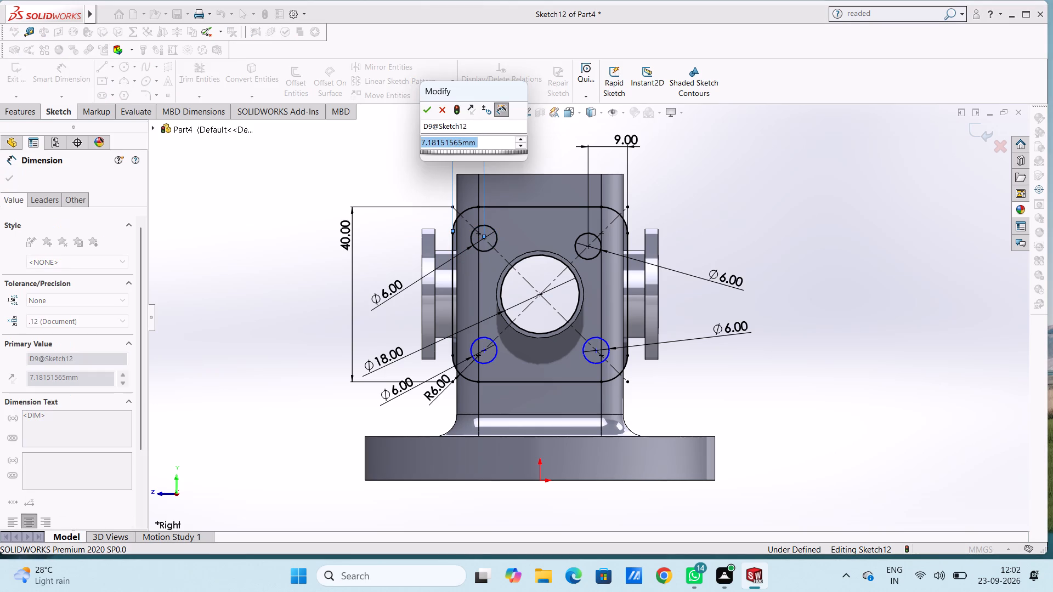
{"action": "key", "text": "9"}
{"action": "key", "text": "Return"}
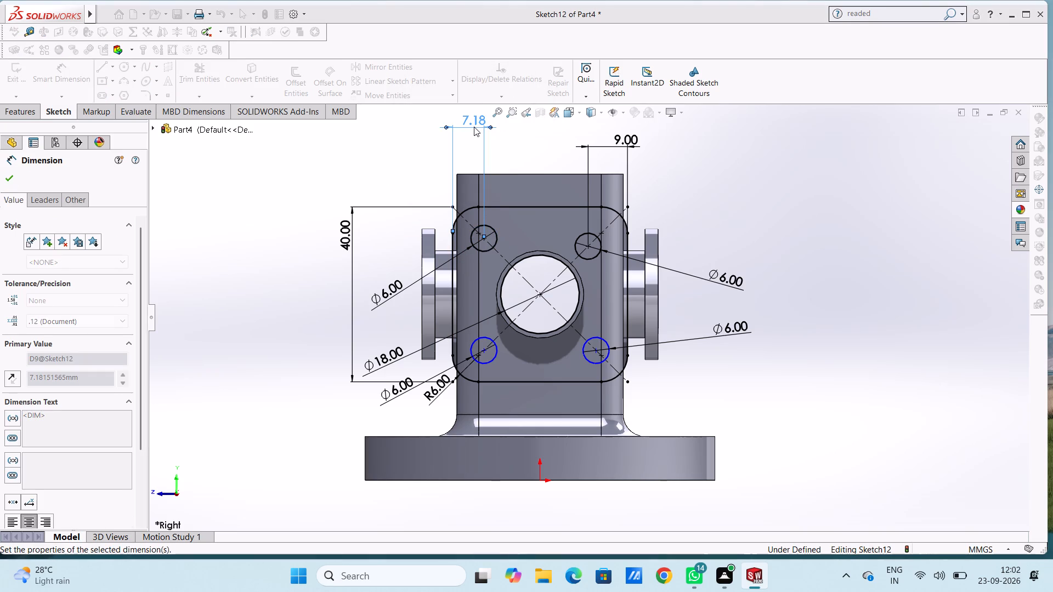
{"action": "left_click", "coordinate": [384, 151]}
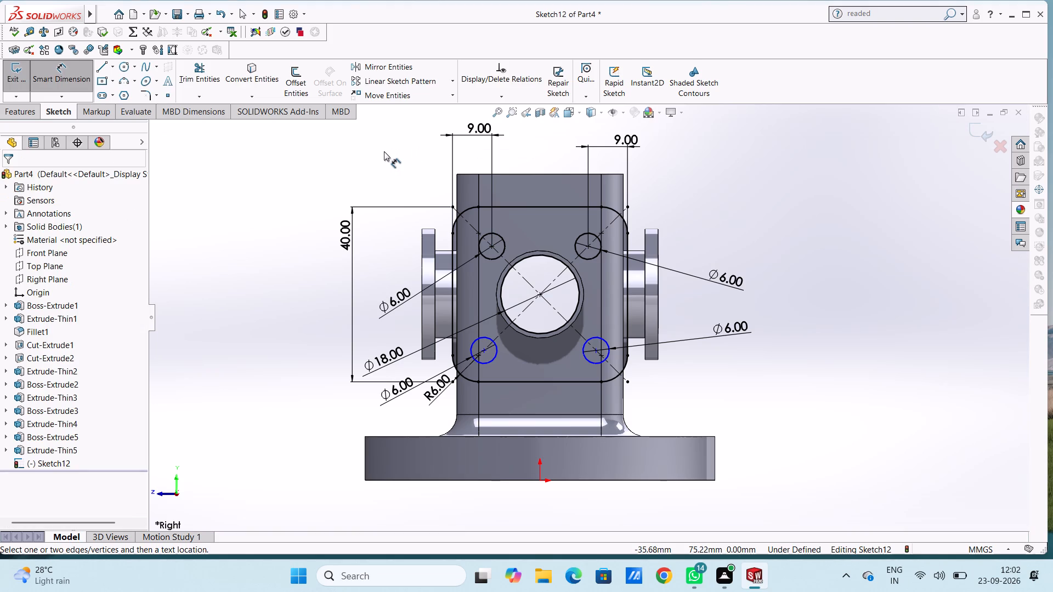
Dimension the lower-left corner circle's centre 9 mm from the square's left vertical edge.
{"action": "left_click", "coordinate": [452, 340]}
{"action": "left_click", "coordinate": [485, 349]}
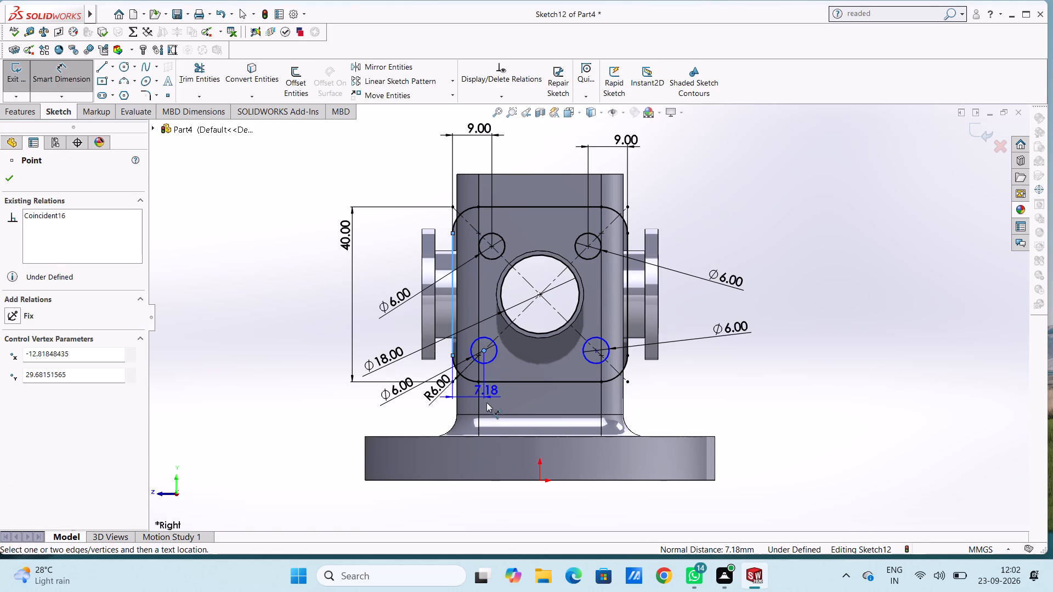
{"action": "left_click", "coordinate": [476, 509]}
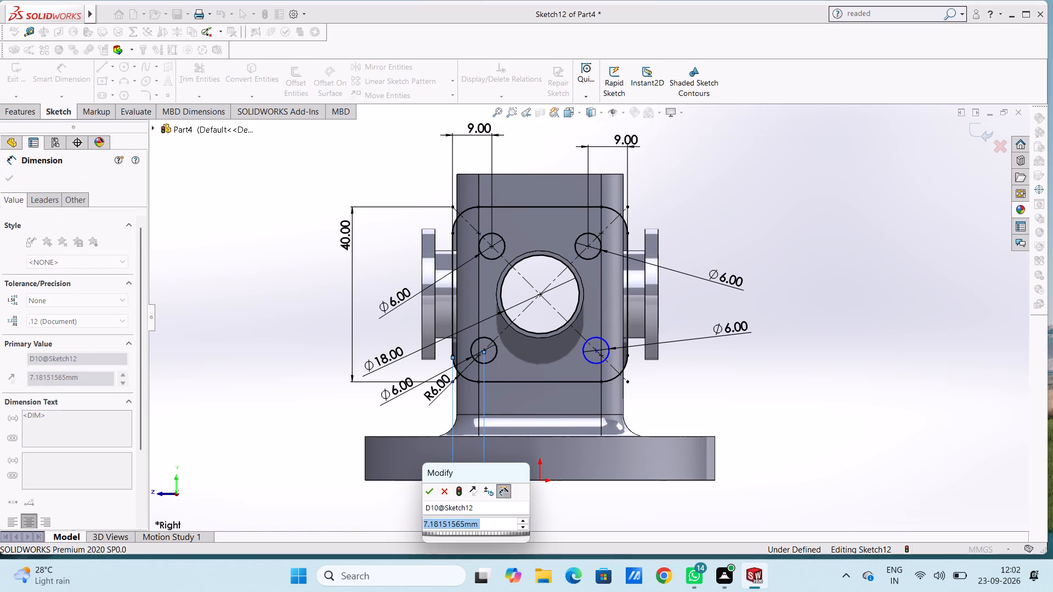
{"action": "key", "text": "9"}
{"action": "key", "text": "Return"}
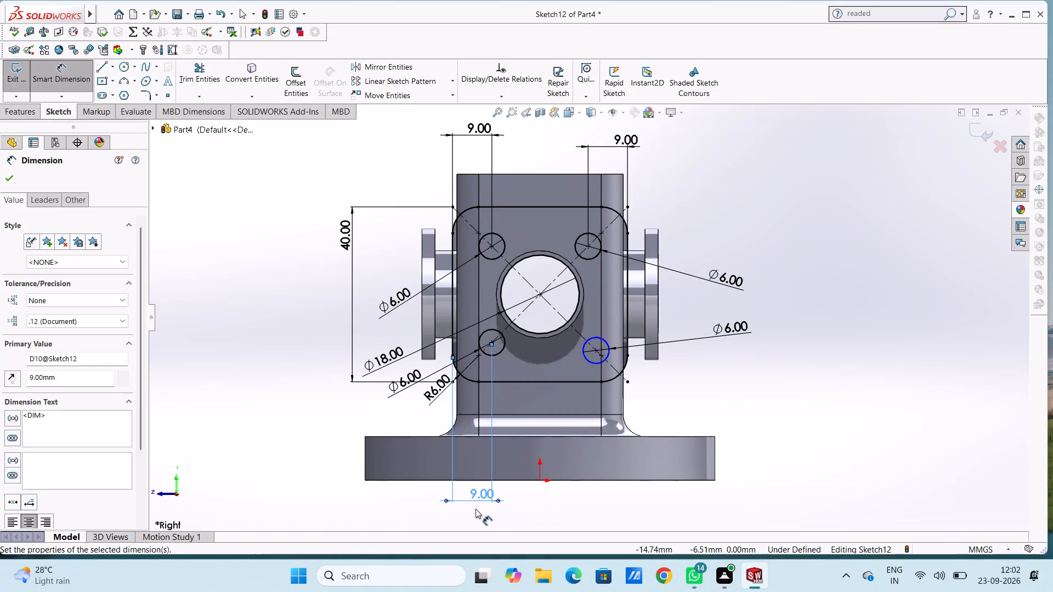
{"action": "left_click", "coordinate": [271, 301]}
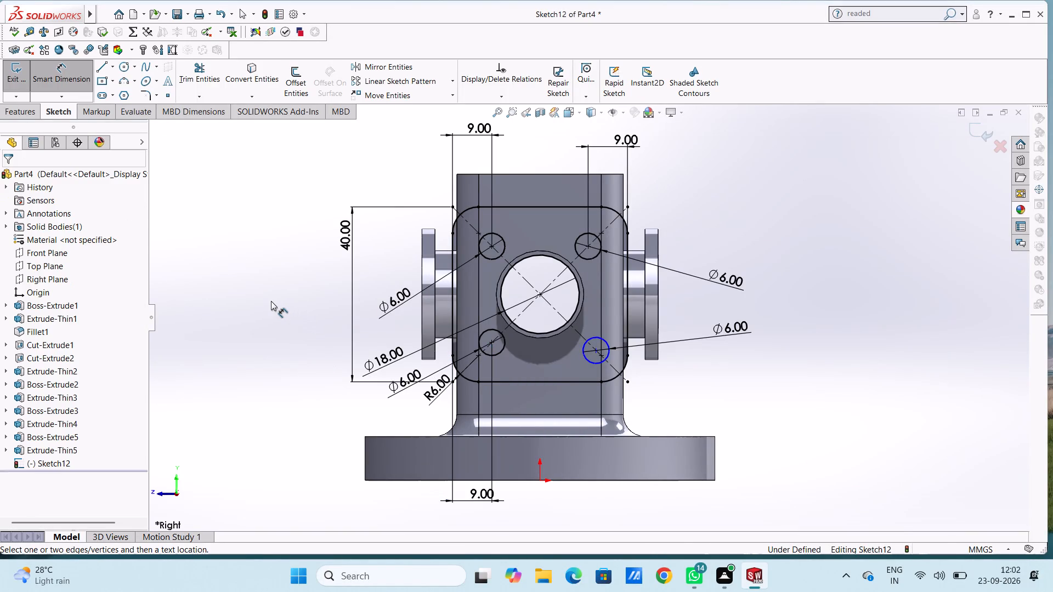
Dimension the lower-right corner circle's centre 9 mm from the square's right vertical edge.
{"action": "left_click", "coordinate": [595, 351]}
{"action": "left_click", "coordinate": [627, 322]}
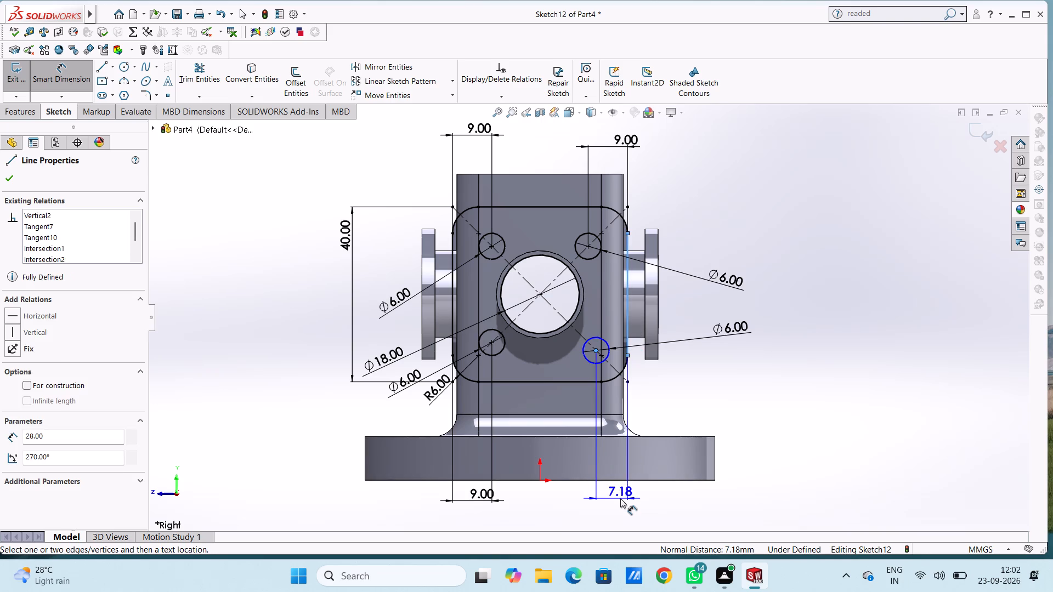
{"action": "left_click", "coordinate": [620, 498]}
{"action": "key", "text": "9"}
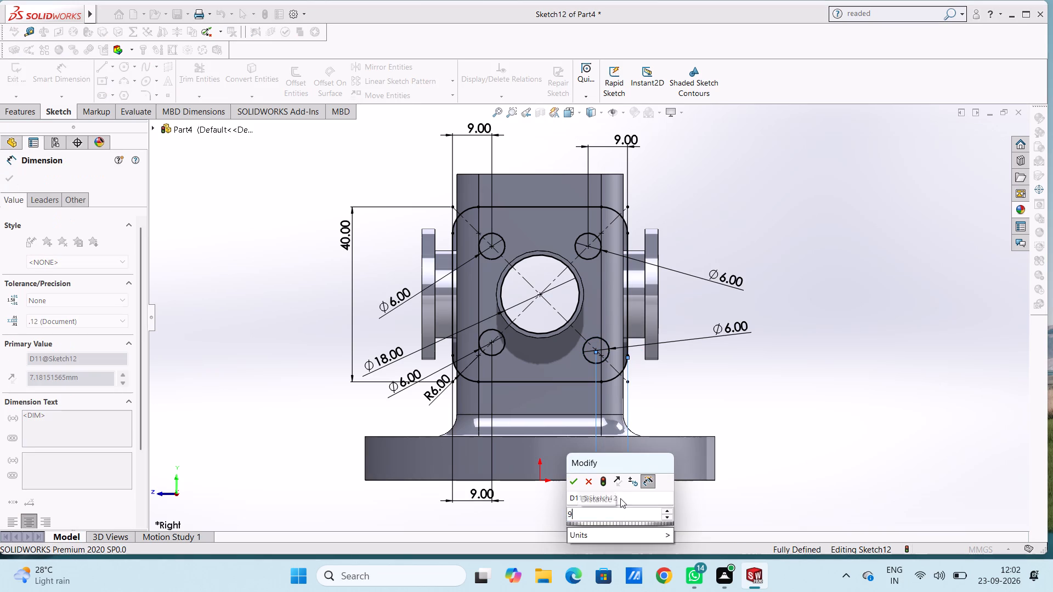
{"action": "key", "text": "Return"}
{"action": "left_click", "coordinate": [836, 358]}
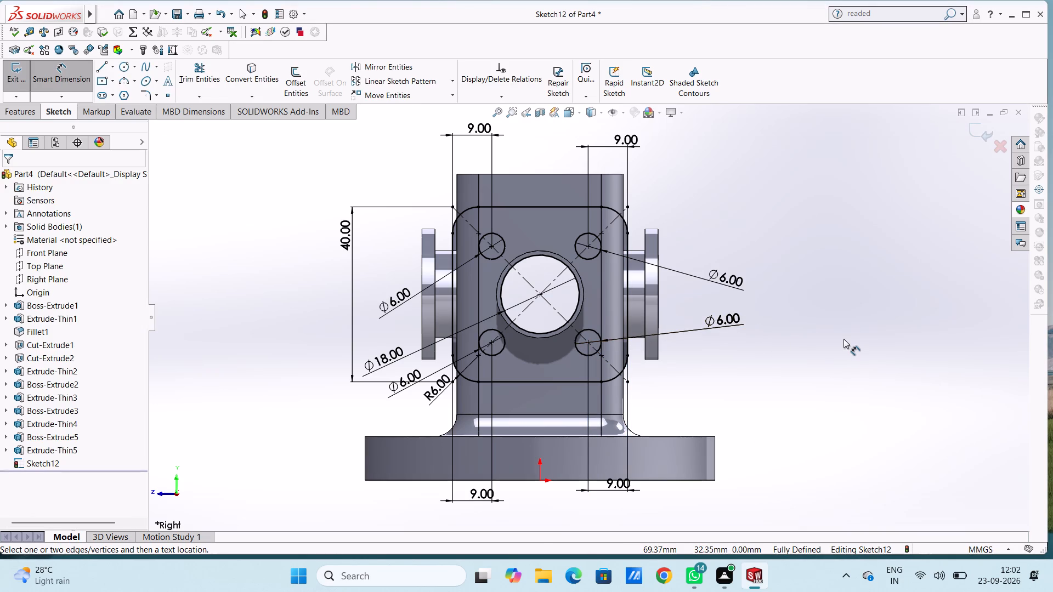
{"action": "key", "text": "Escape"}
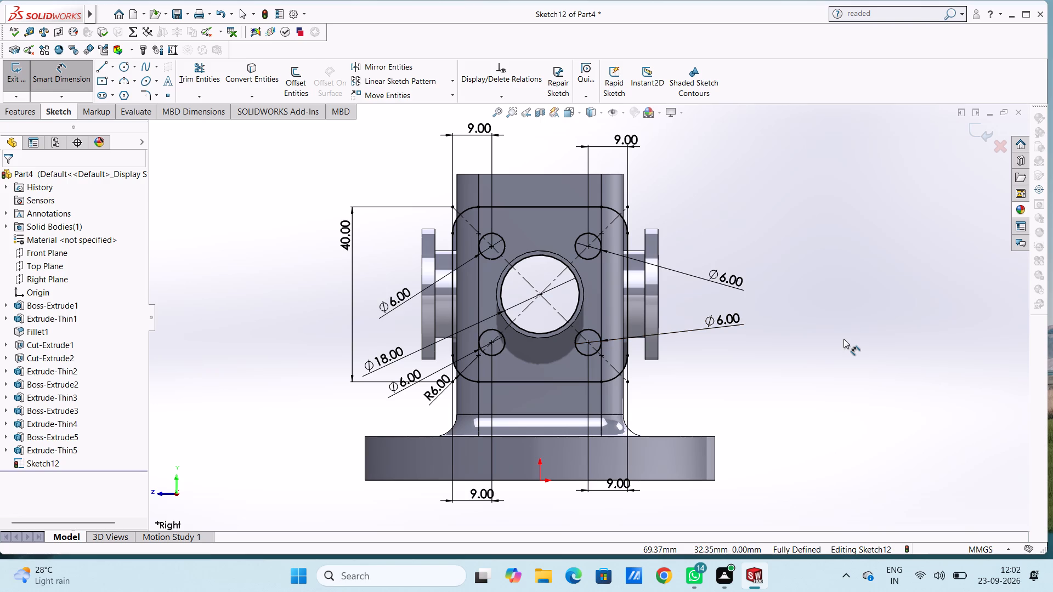
Extrude the drilled, rounded square flange sketch 4 mm outward from the collar as a blind boss with merged result.
{"action": "left_click", "coordinate": [28, 108]}
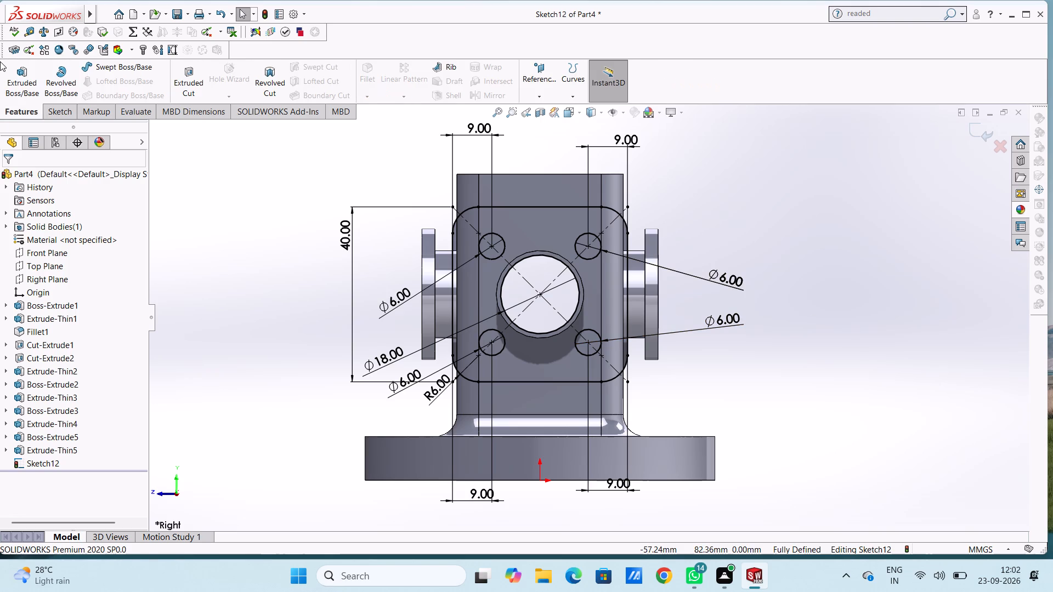
{"action": "left_click", "coordinate": [22, 79]}
{"action": "middle_click_drag", "start_coordinate": [752, 225], "coordinate": [672, 318]}
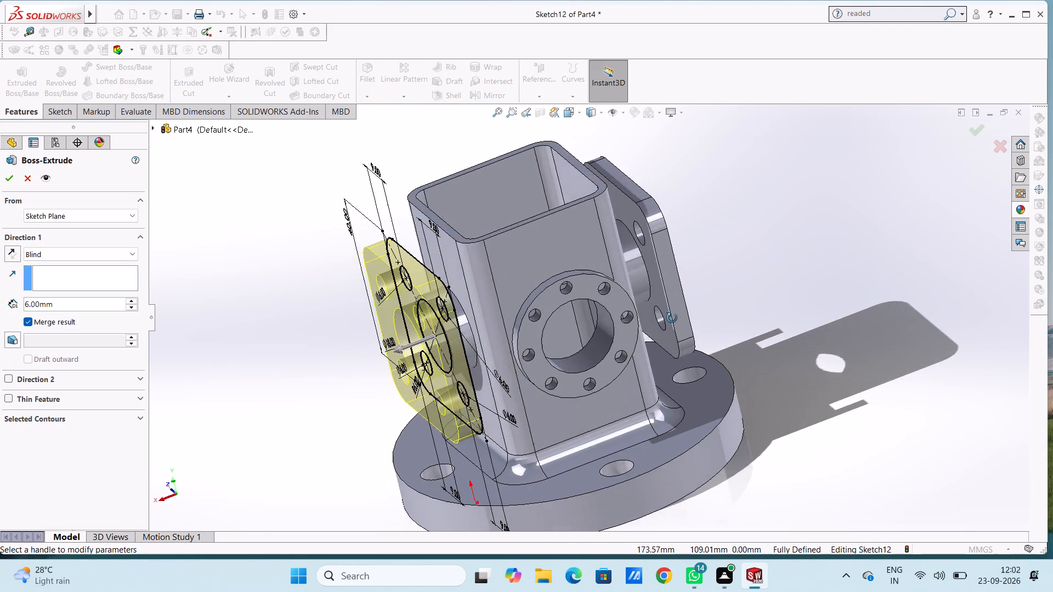
{"action": "middle_click_drag", "start_coordinate": [672, 318], "coordinate": [670, 368]}
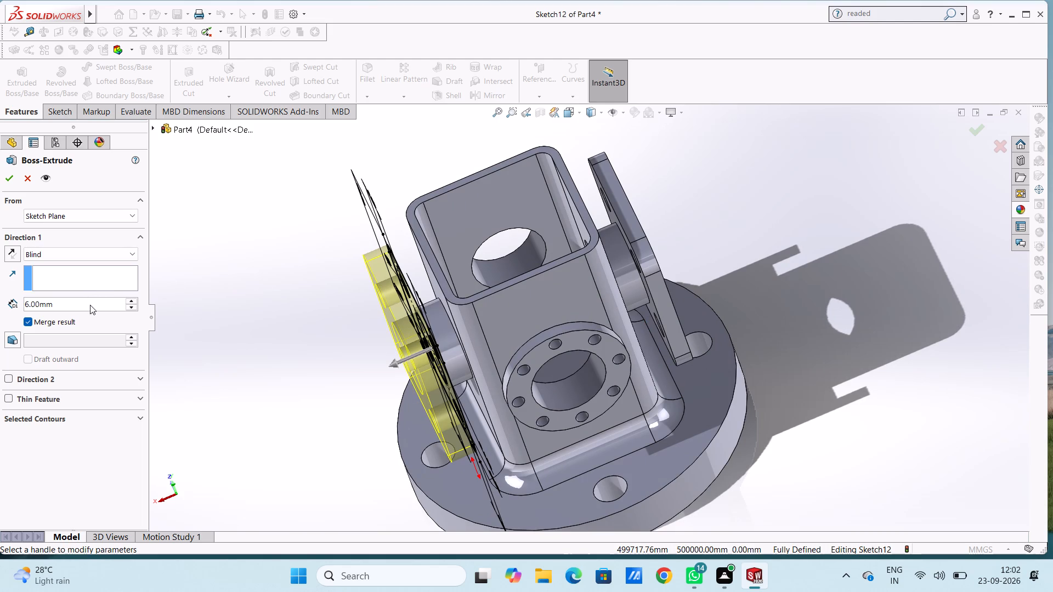
{"action": "double_click", "coordinate": [90, 303]}
{"action": "key", "text": "4"}
{"action": "key", "text": "Return"}
{"action": "left_click", "coordinate": [13, 180]}
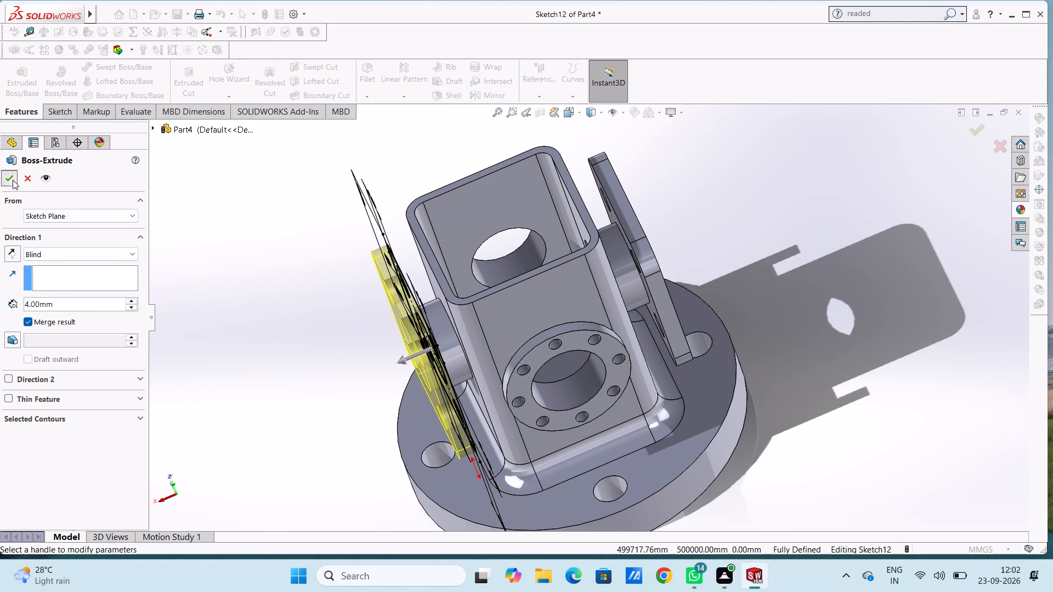
{"action": "left_click", "coordinate": [220, 300]}
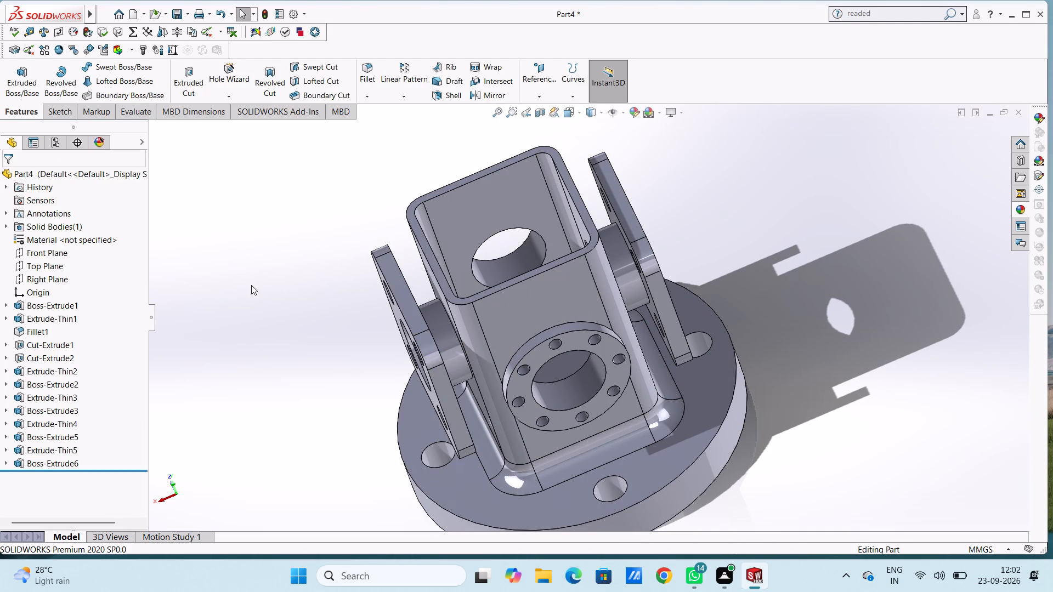
Examine the whole part from several angles, including the square flanges, the open tube and the underside of the base disc.
{"action": "middle_click_drag", "start_coordinate": [259, 287], "coordinate": [333, 337]}
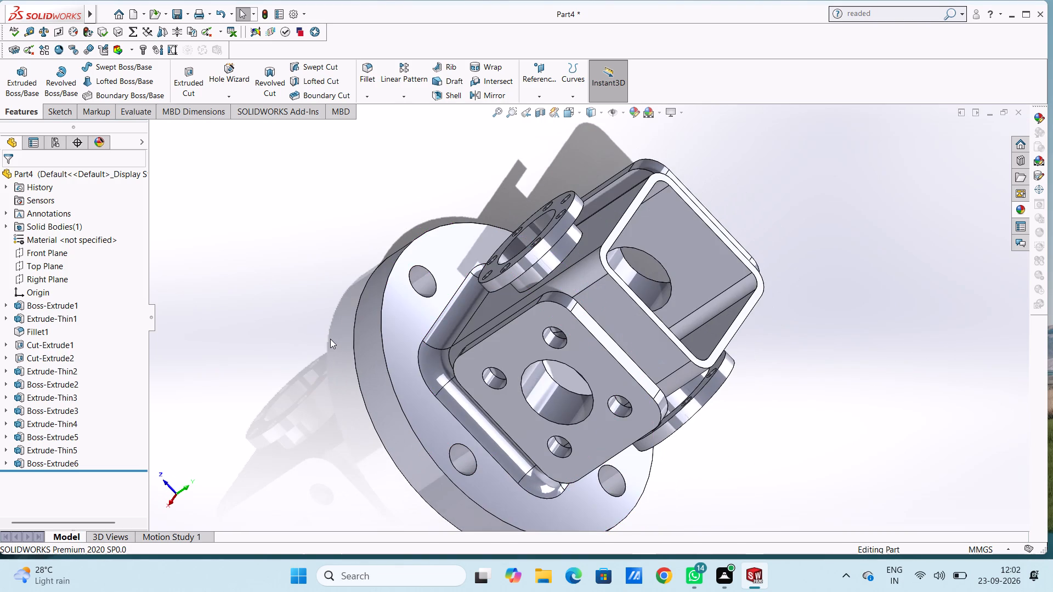
{"action": "key", "text": "ctrl+7"}
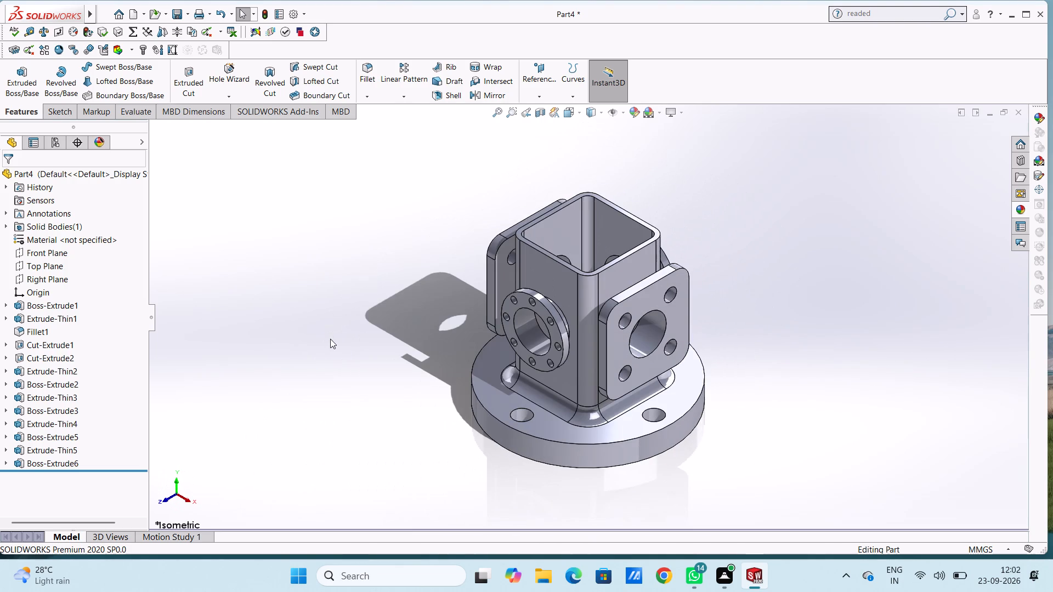
{"action": "middle_click_drag", "start_coordinate": [407, 429], "coordinate": [455, 367]}
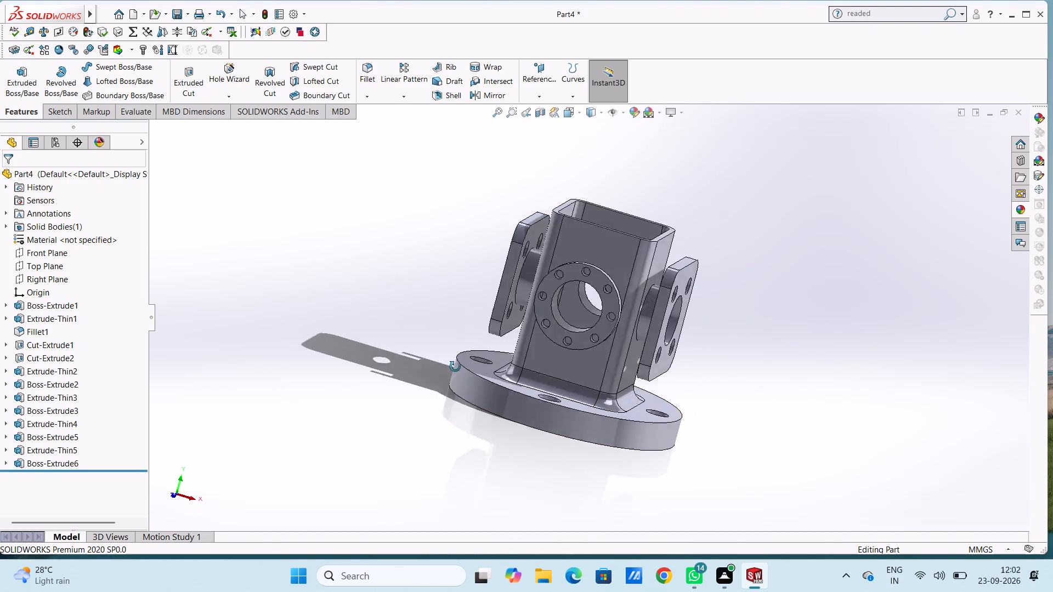
{"action": "middle_click_drag", "start_coordinate": [455, 367], "coordinate": [383, 424]}
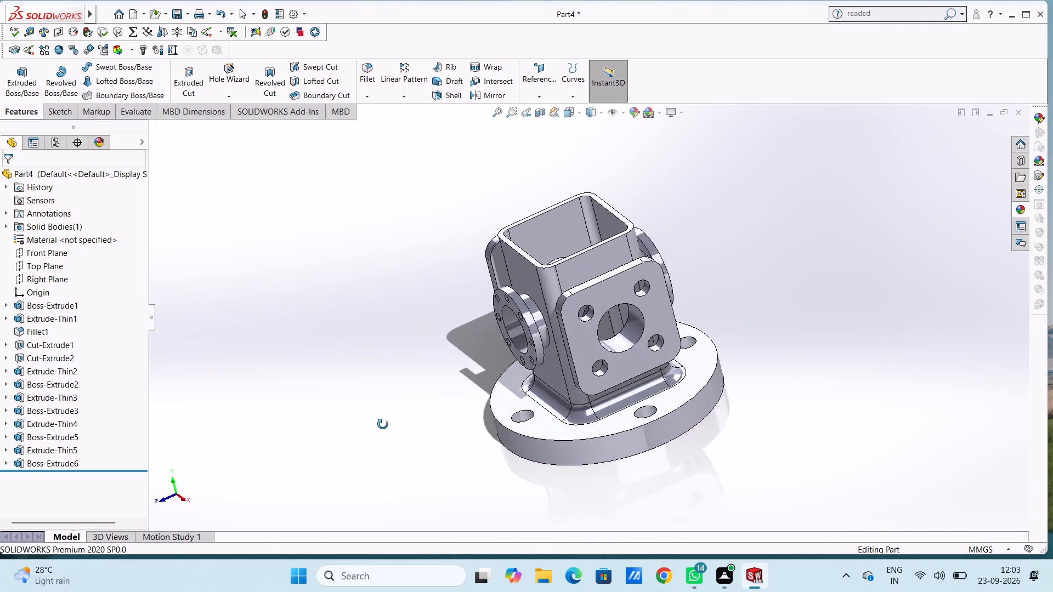
{"action": "middle_click_drag", "start_coordinate": [383, 424], "coordinate": [789, 492]}
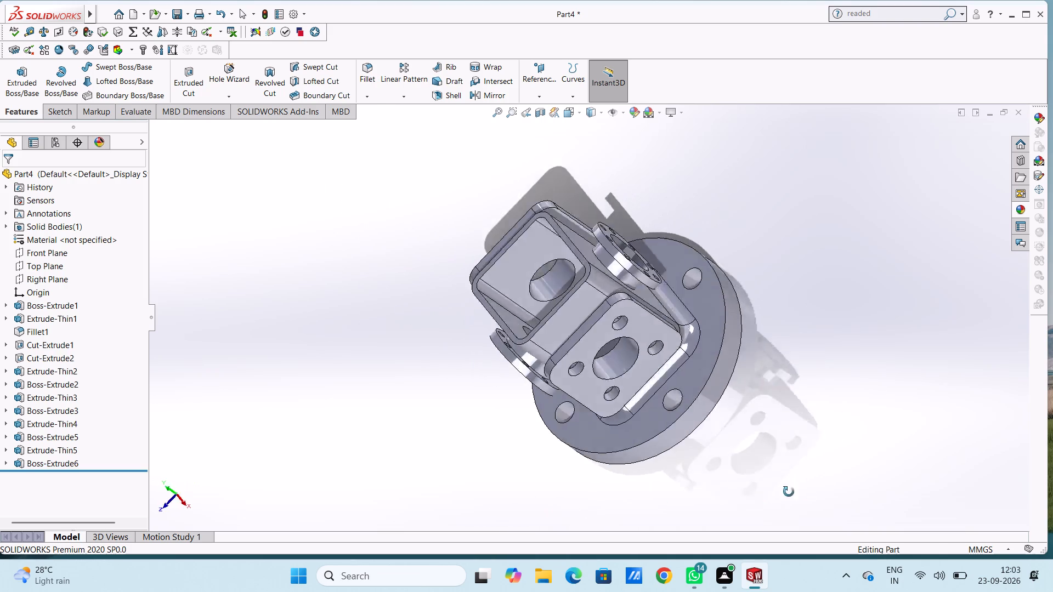
{"action": "middle_click_drag", "start_coordinate": [789, 492], "coordinate": [807, 520]}
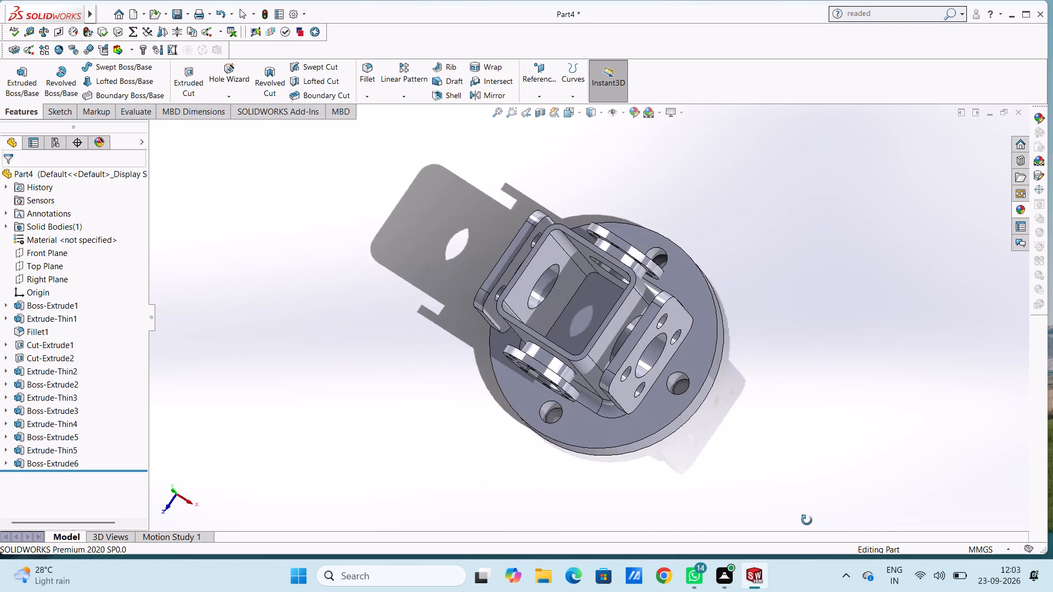
{"action": "middle_click_drag", "start_coordinate": [807, 520], "coordinate": [688, 400]}
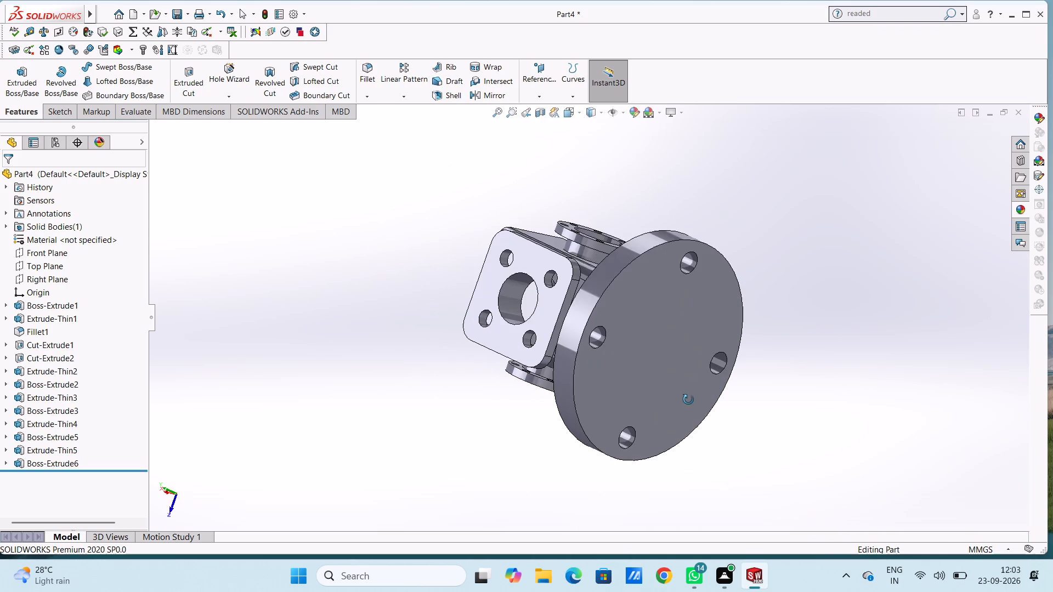
{"action": "middle_click_drag", "start_coordinate": [688, 400], "coordinate": [687, 395]}
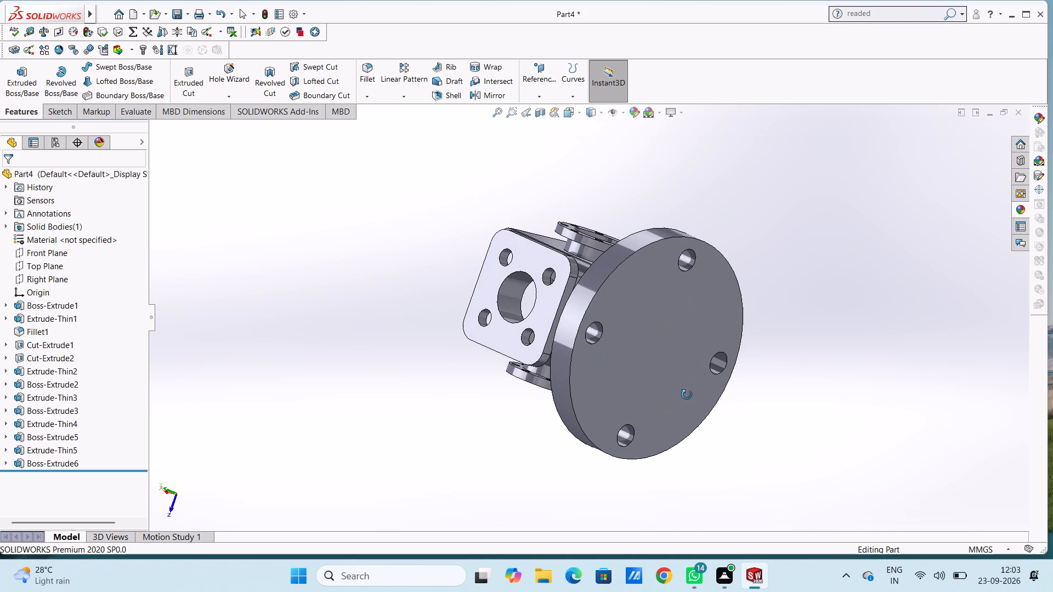
{"action": "middle_click_drag", "start_coordinate": [687, 395], "coordinate": [690, 396]}
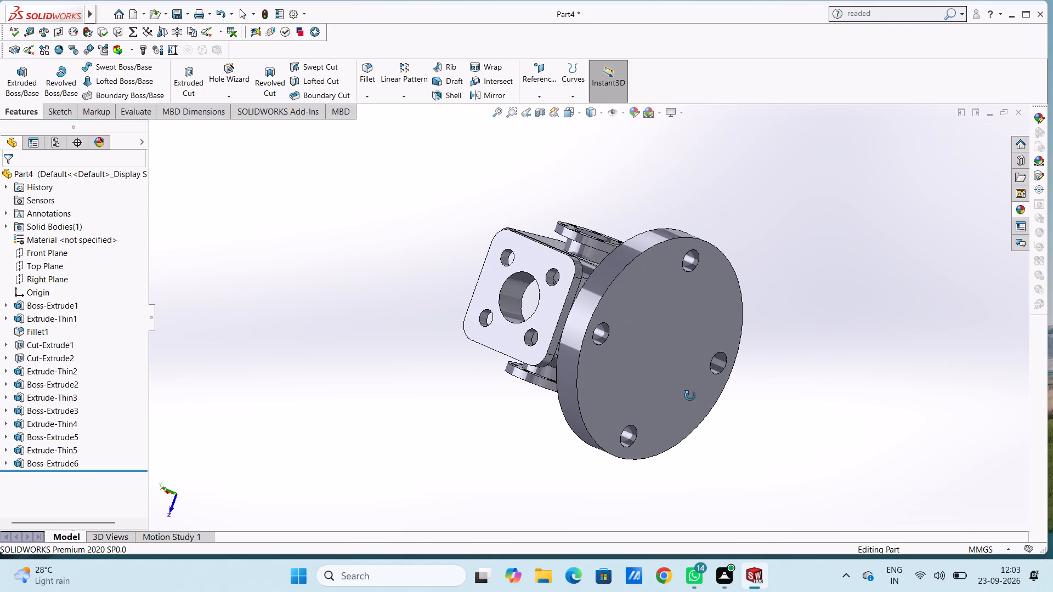
Examine the whole part from all sides, including the open tube, flanges and base underside, ending in the isometric view.
{"action": "middle_click_drag", "start_coordinate": [690, 396], "coordinate": [868, 458]}
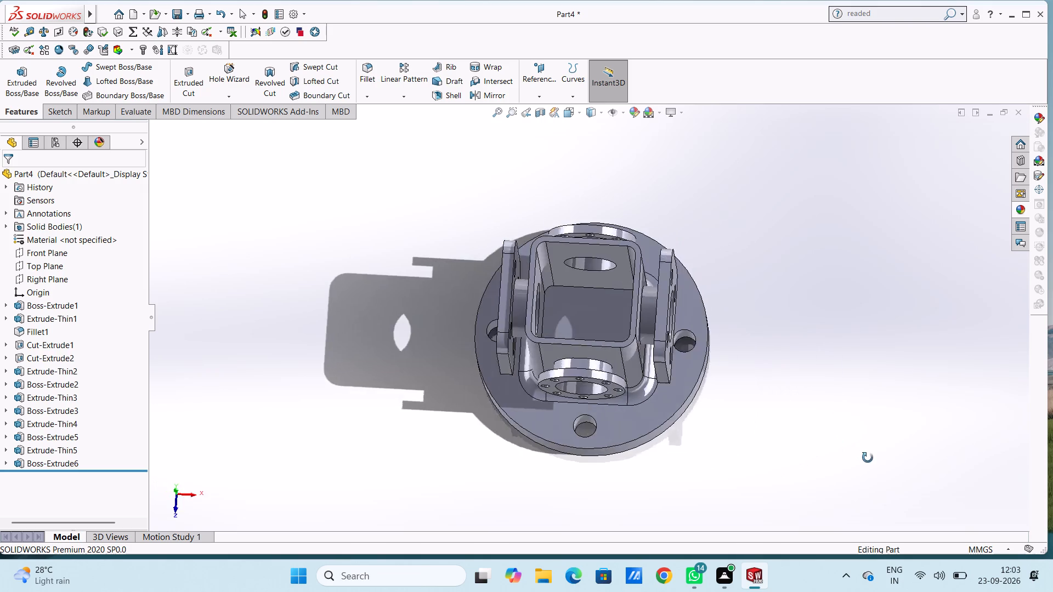
{"action": "middle_click_drag", "start_coordinate": [868, 458], "coordinate": [411, 303]}
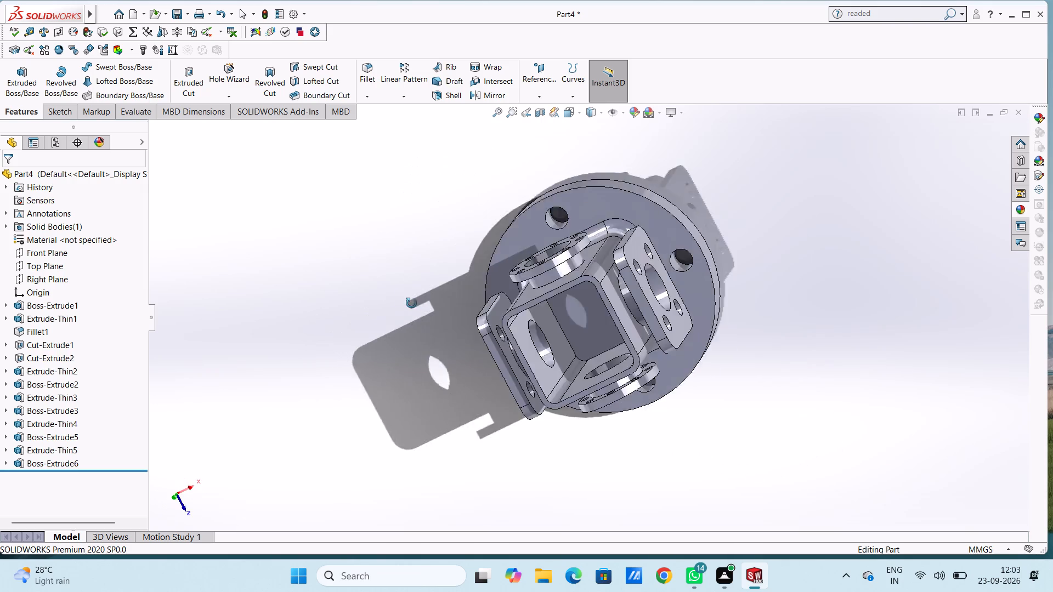
{"action": "middle_click_drag", "start_coordinate": [411, 303], "coordinate": [688, 424]}
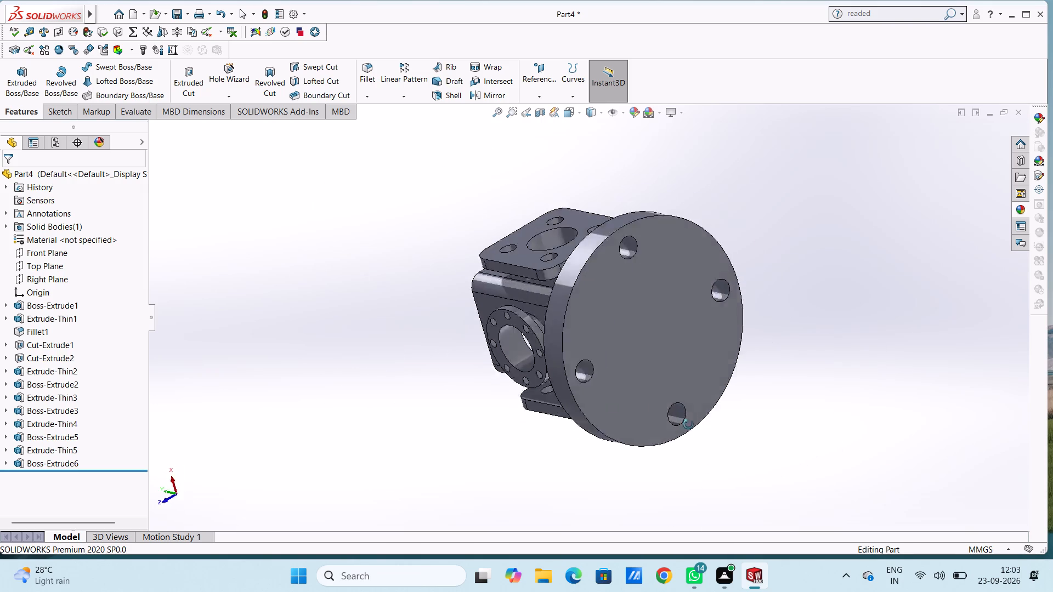
{"action": "middle_click_drag", "start_coordinate": [688, 424], "coordinate": [623, 212]}
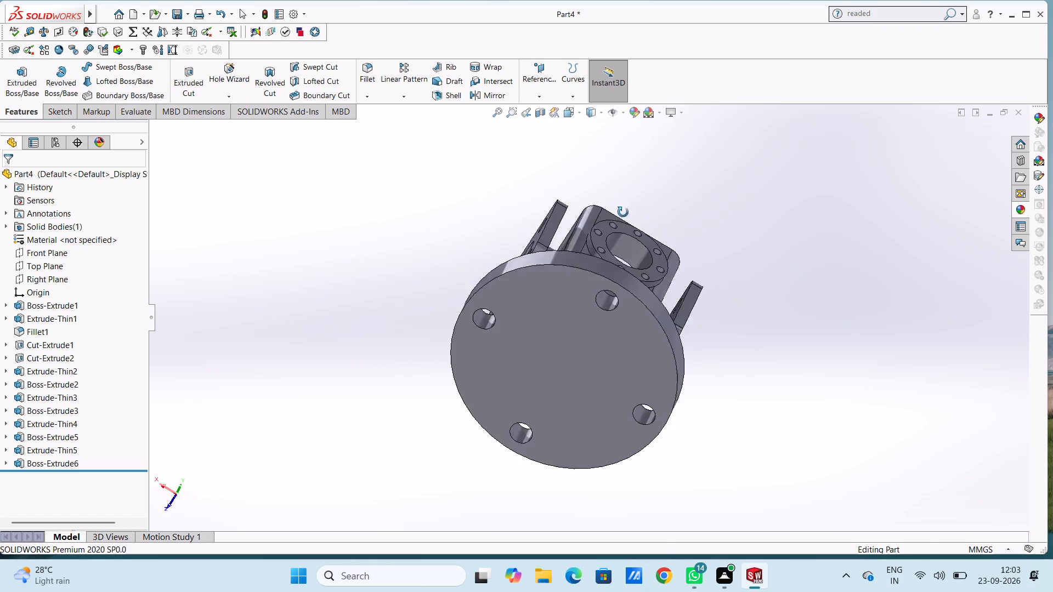
{"action": "middle_click_drag", "start_coordinate": [623, 212], "coordinate": [804, 460]}
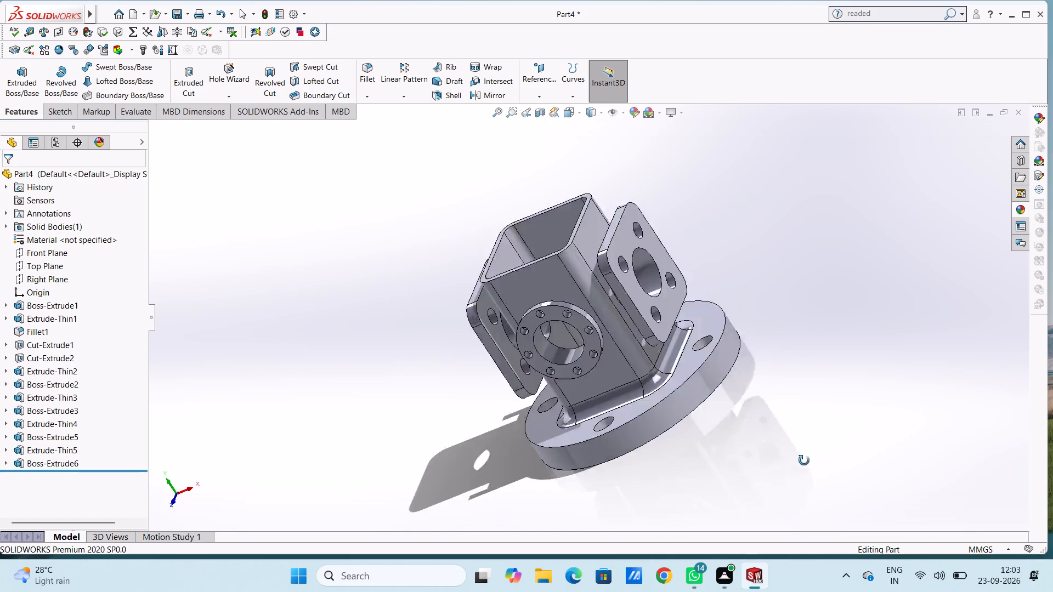
{"action": "middle_click_drag", "start_coordinate": [804, 460], "coordinate": [381, 389]}
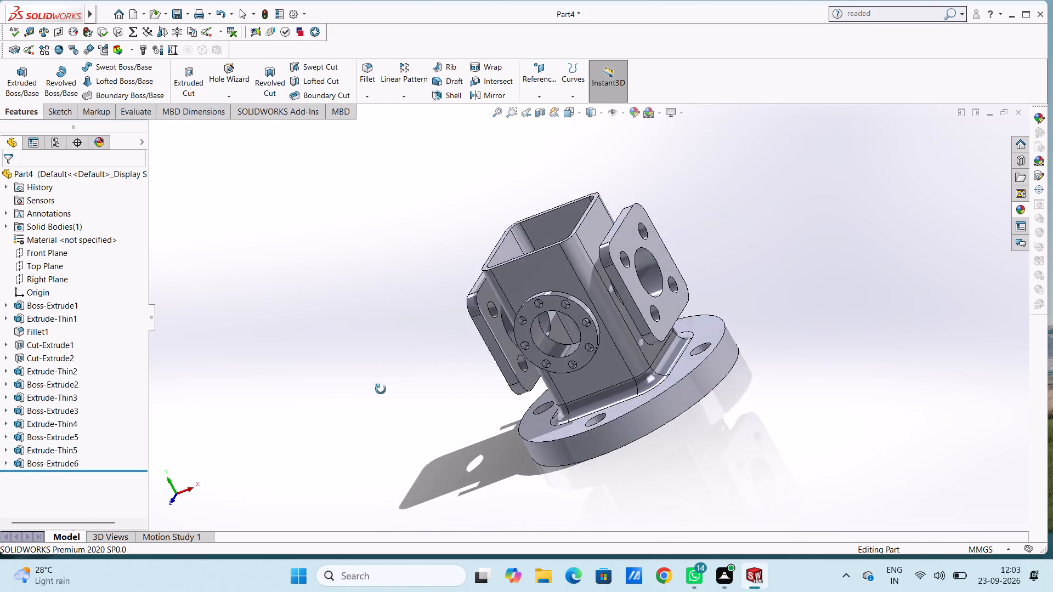
{"action": "middle_click_drag", "start_coordinate": [381, 389], "coordinate": [443, 437]}
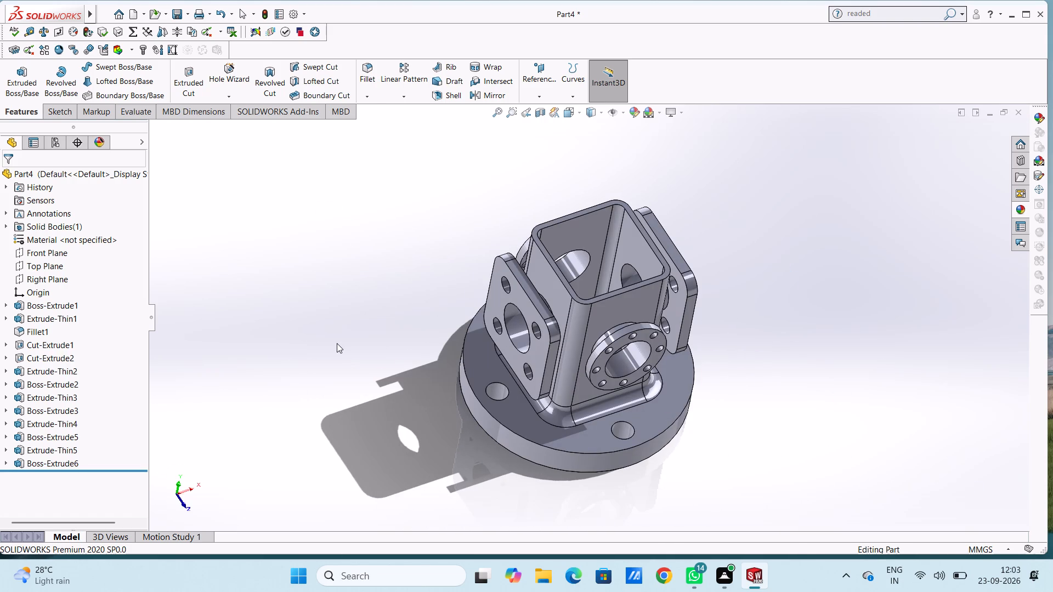
{"action": "key", "text": "ctrl+7"}
{"action": "key", "text": "Escape"}
{"action": "key", "text": "Escape"}
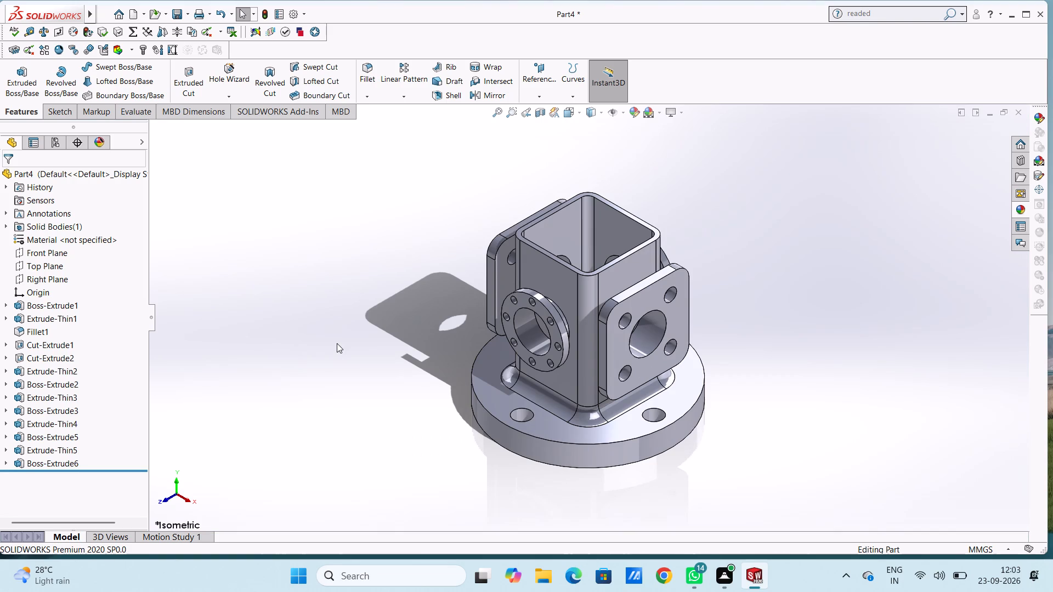
{"action": "key", "text": "Escape"}
{"action": "key", "text": "Escape"}
{"action": "key", "text": "Escape"}
Colour the whole part light red, RGB 255, 128, 128, from the standard swatches.
{"action": "left_click", "coordinate": [633, 113]}
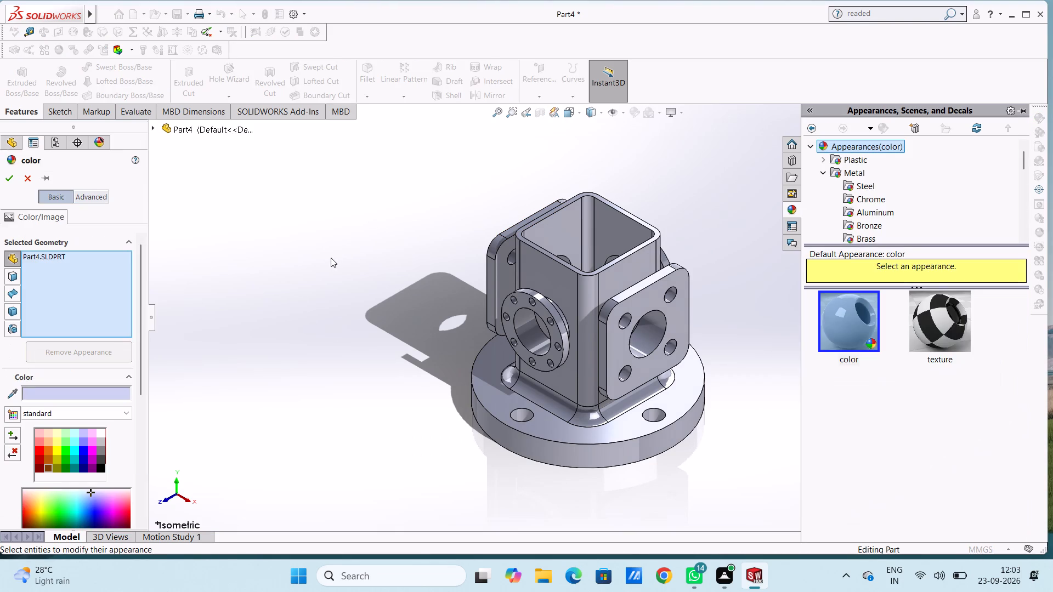
{"action": "scroll", "coordinate": [88, 429], "scroll_direction": "down", "scroll_amount": 1}
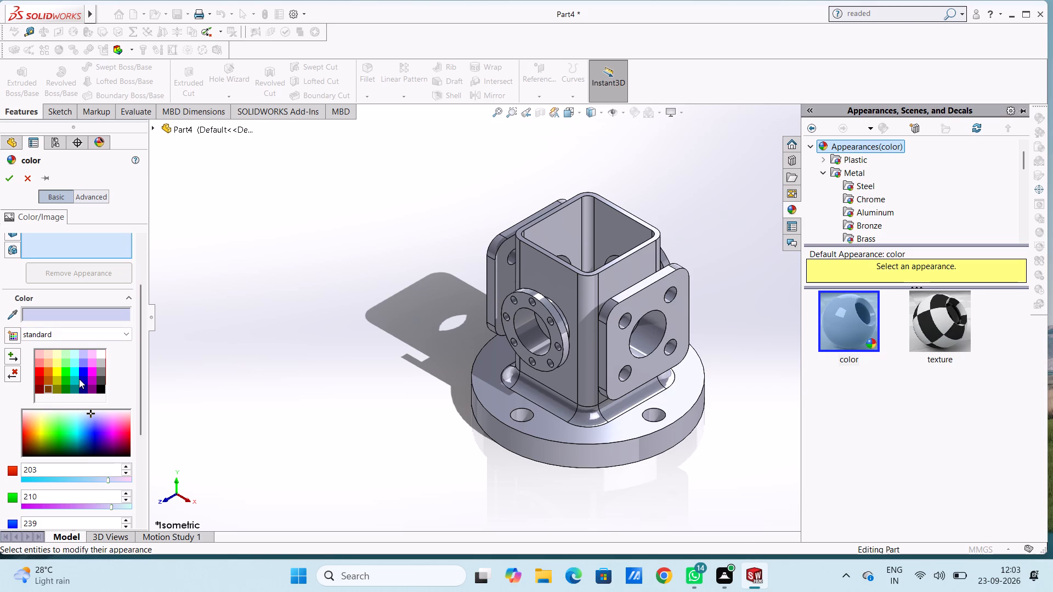
{"action": "left_click", "coordinate": [43, 363]}
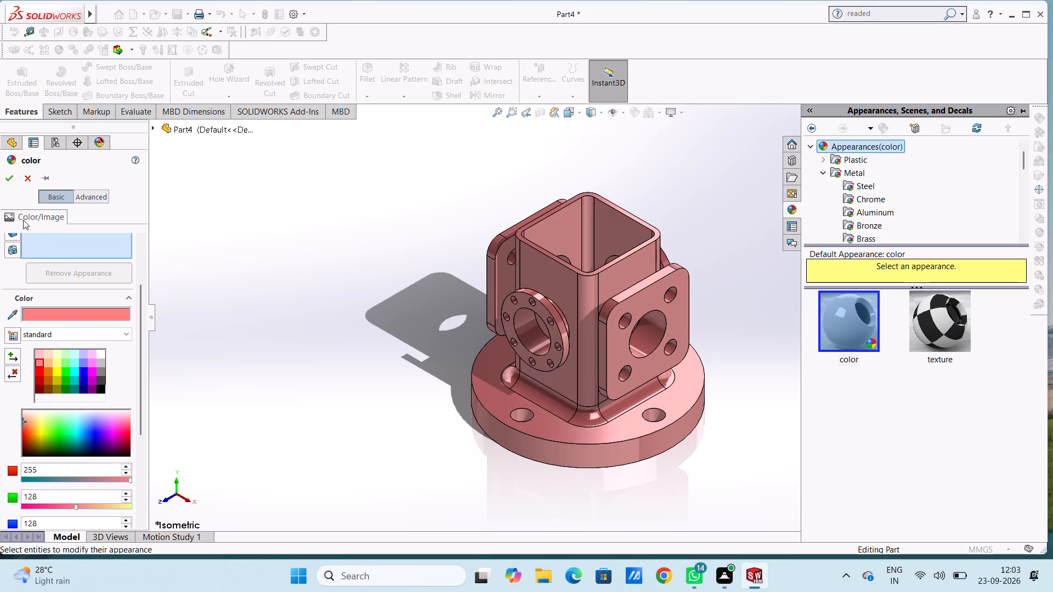
{"action": "left_click", "coordinate": [41, 371]}
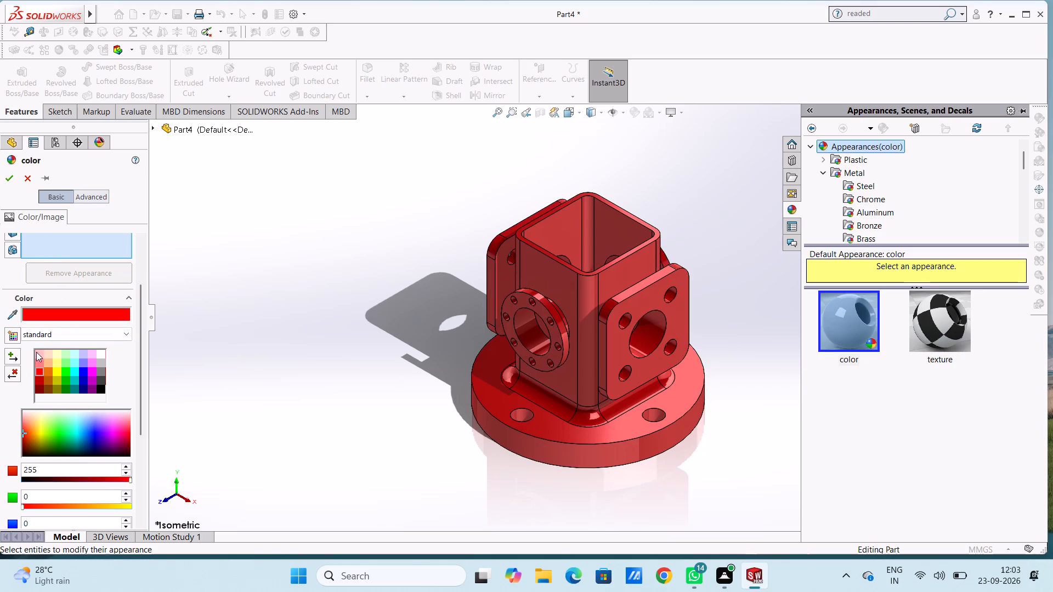
{"action": "left_click", "coordinate": [37, 353]}
{"action": "left_click", "coordinate": [38, 363]}
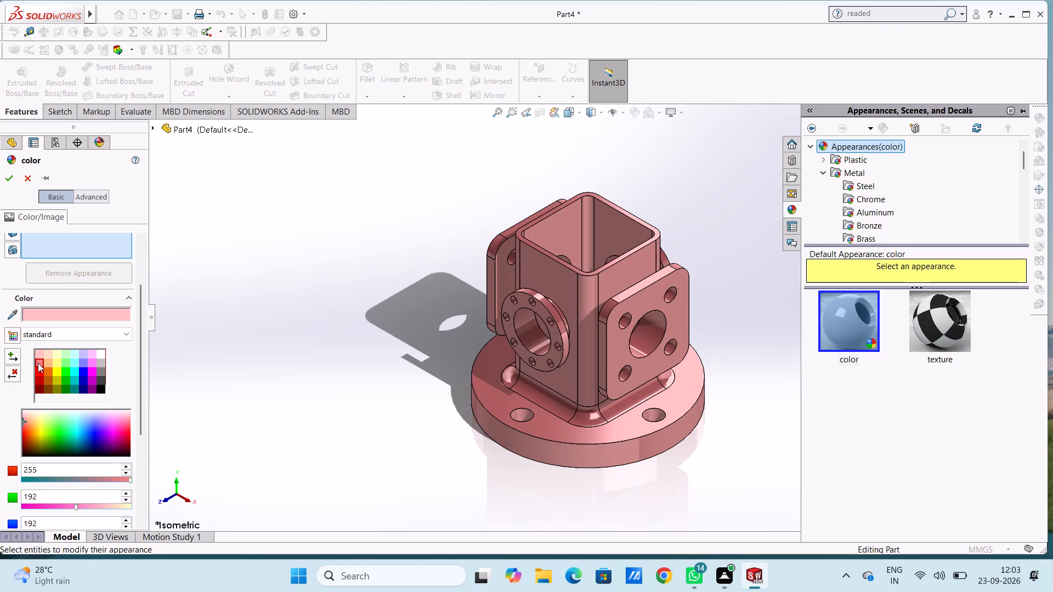
{"action": "left_click", "coordinate": [4, 181]}
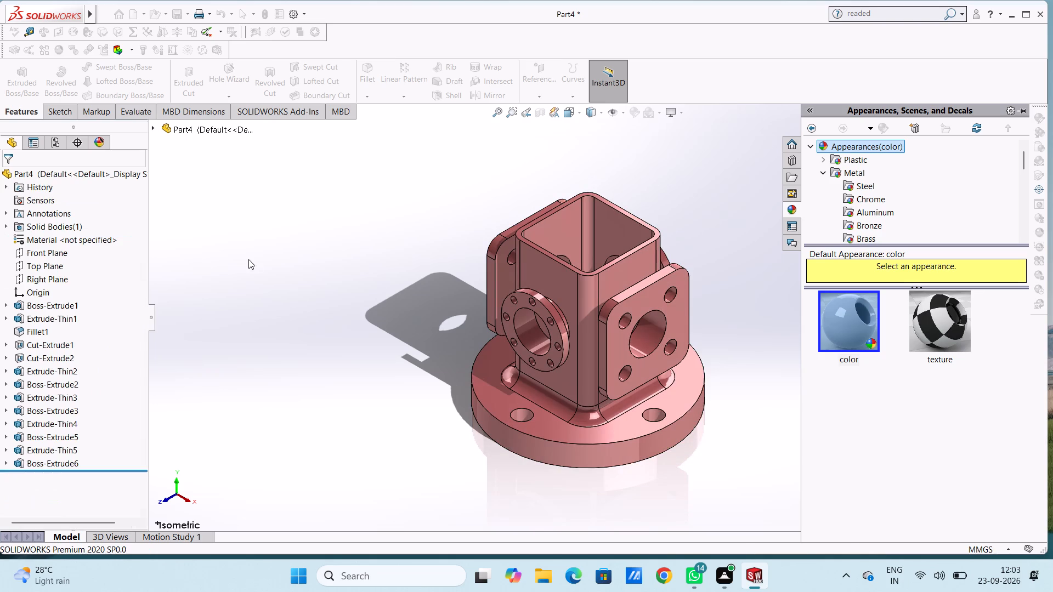
Apply the chromium plate metal appearance to the inner faces of the right square flange's two upper corner holes.
{"action": "scroll", "coordinate": [665, 319], "scroll_direction": "down", "scroll_amount": 3}
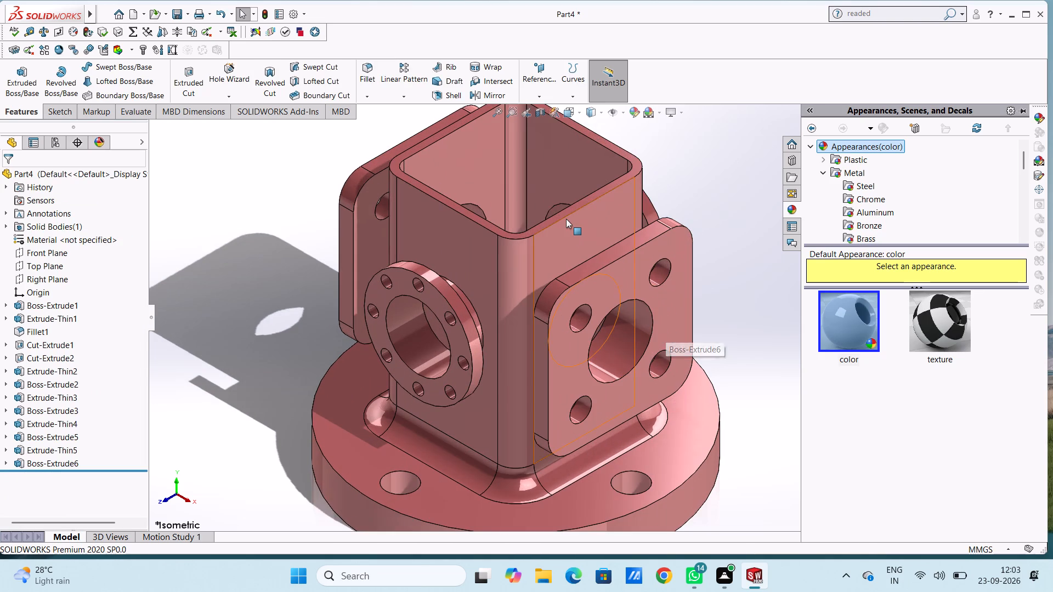
{"action": "scroll", "coordinate": [566, 219], "scroll_direction": "up", "scroll_amount": 3}
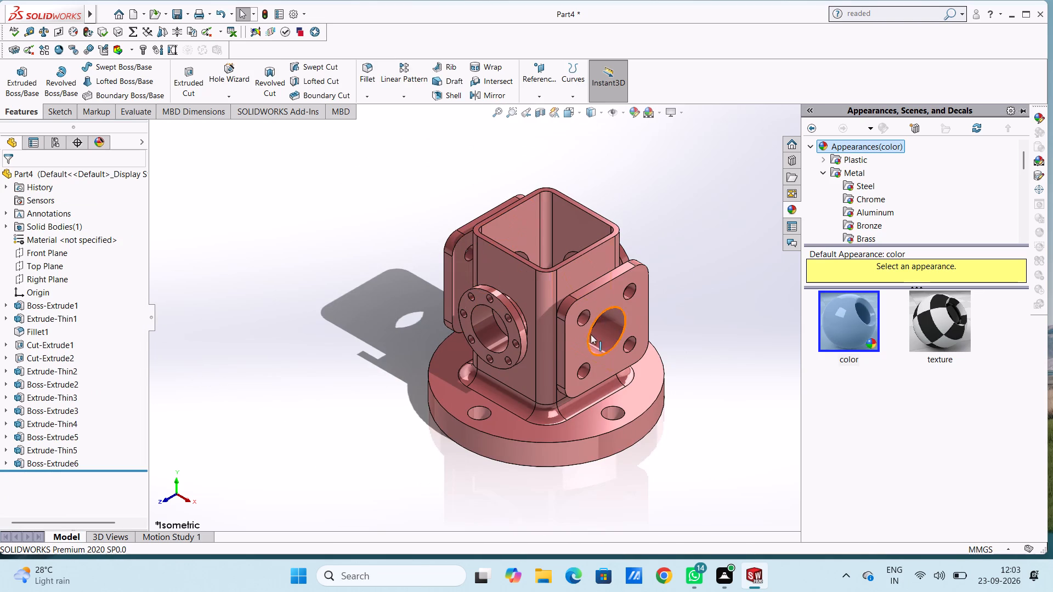
{"action": "scroll", "coordinate": [596, 337], "scroll_direction": "down", "scroll_amount": 6}
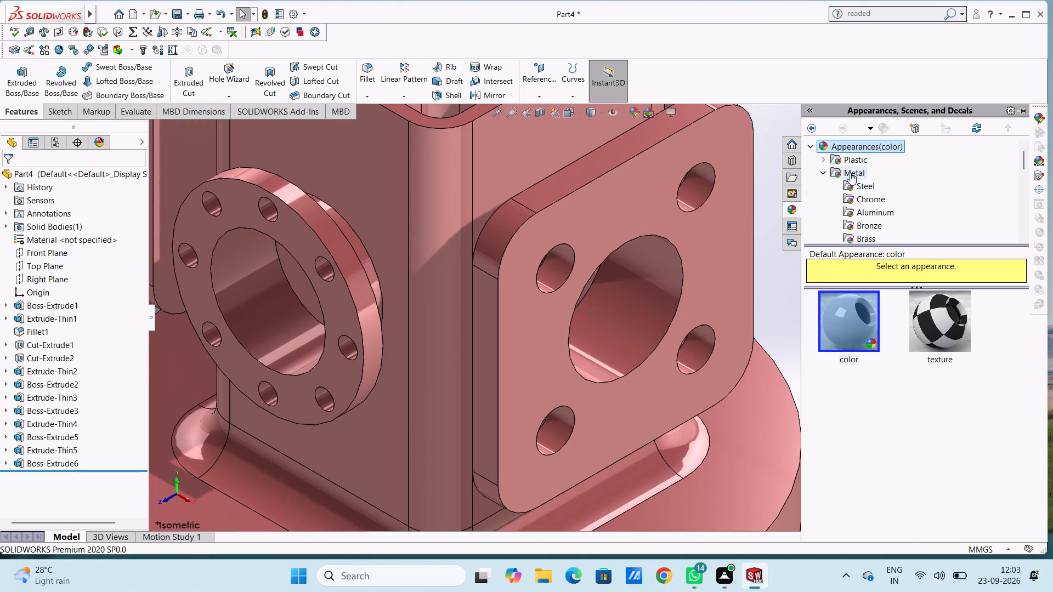
{"action": "left_click", "coordinate": [850, 173]}
{"action": "scroll", "coordinate": [601, 240], "scroll_direction": "down", "scroll_amount": 2}
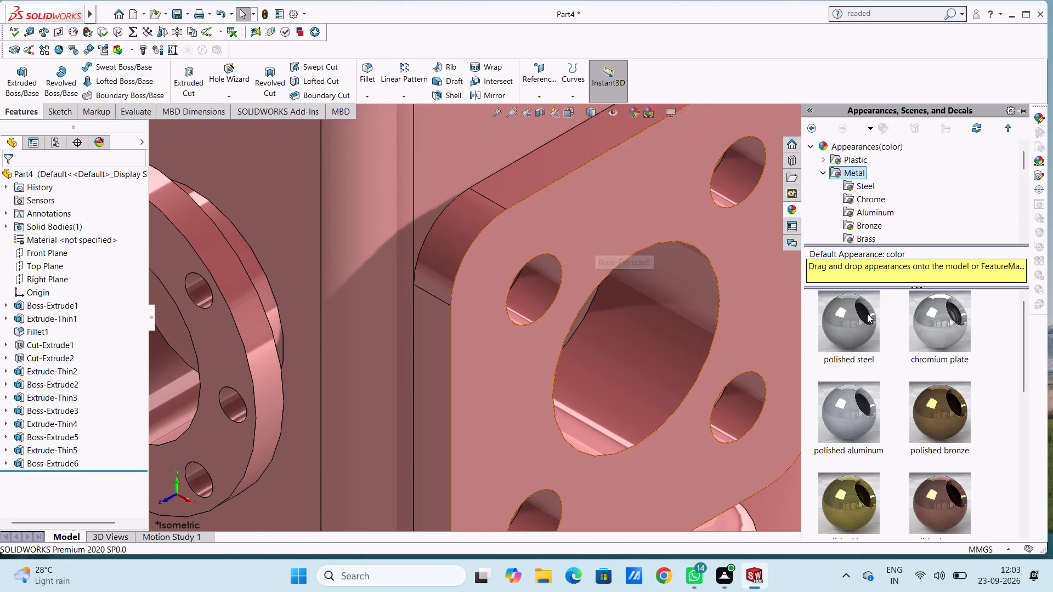
{"action": "left_click_drag", "start_coordinate": [959, 324], "coordinate": [577, 295]}
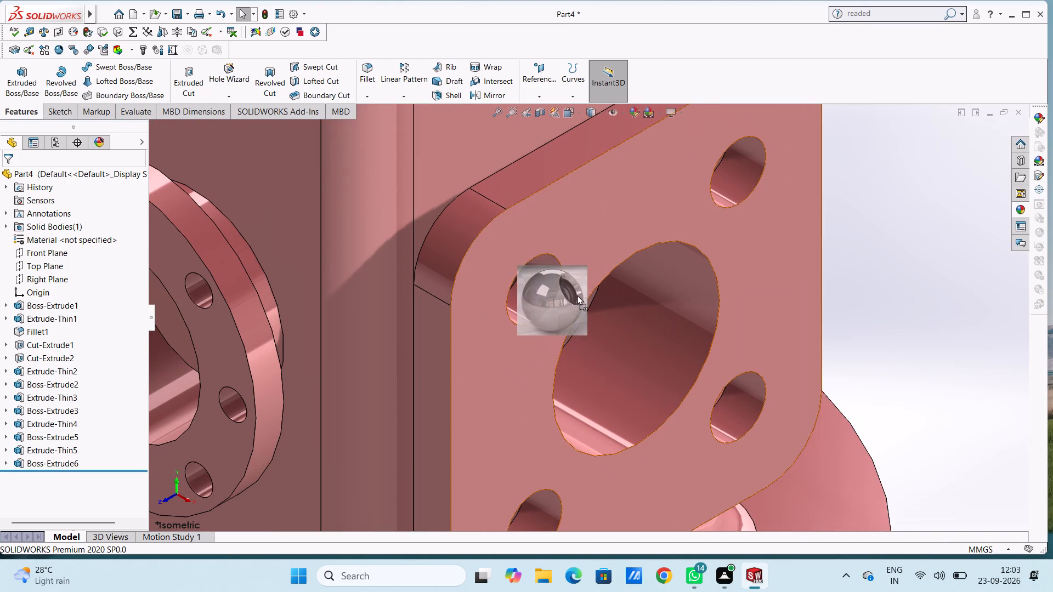
{"action": "left_click_drag", "start_coordinate": [577, 295], "coordinate": [550, 285]}
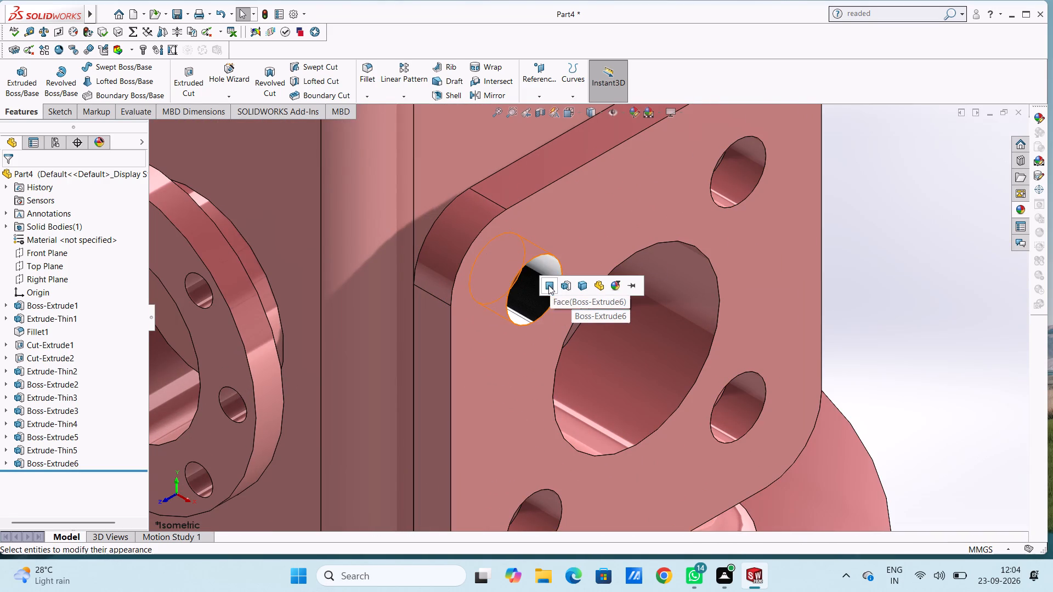
{"action": "left_click", "coordinate": [548, 285]}
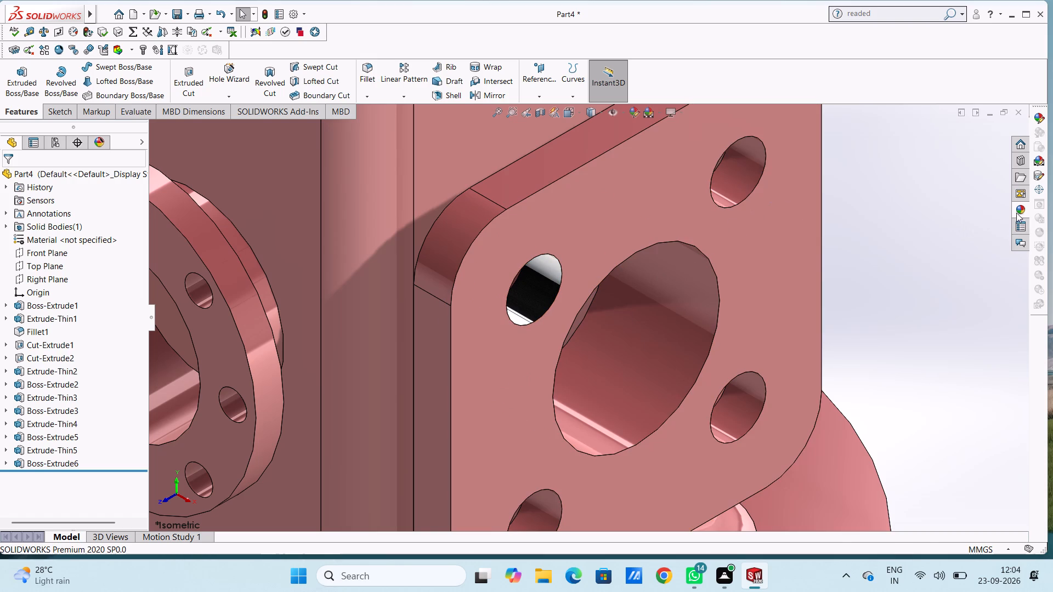
{"action": "left_click", "coordinate": [1017, 210]}
{"action": "left_click_drag", "start_coordinate": [956, 320], "coordinate": [767, 178]}
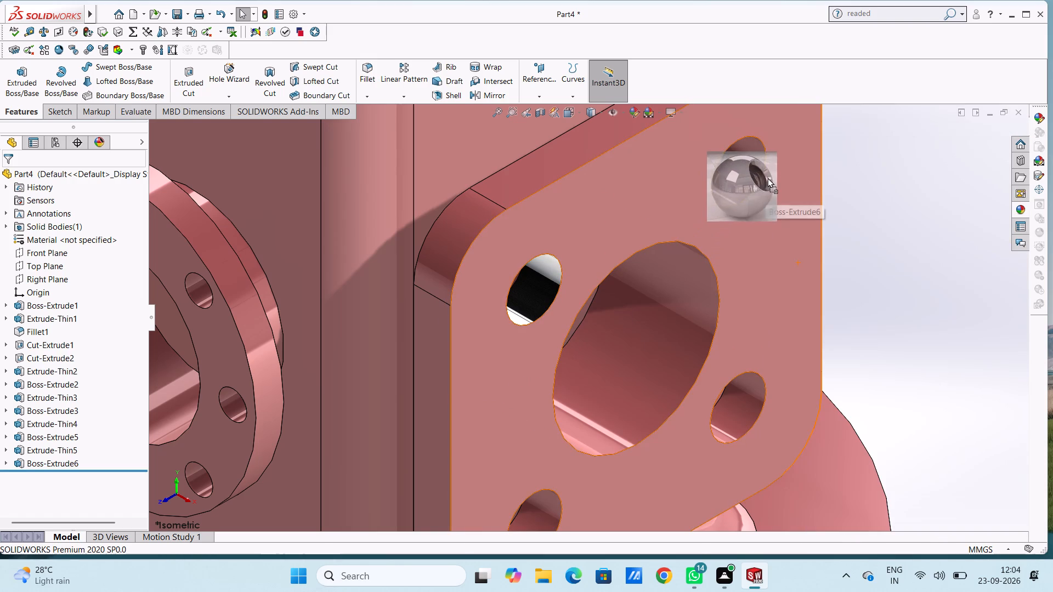
{"action": "left_click_drag", "start_coordinate": [767, 178], "coordinate": [760, 161]}
{"action": "left_click", "coordinate": [759, 160]}
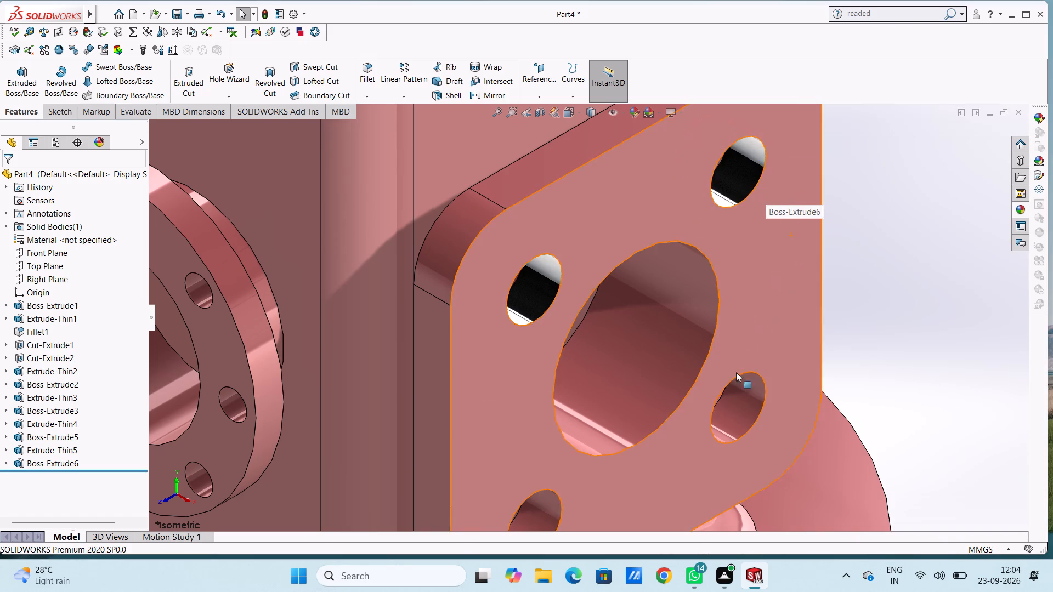
Apply the chromium plate appearance to the inner face of the right square flange's large central bore.
{"action": "scroll", "coordinate": [703, 415], "scroll_direction": "up", "scroll_amount": 2}
{"action": "scroll", "coordinate": [617, 420], "scroll_direction": "down", "scroll_amount": 3}
{"action": "scroll", "coordinate": [615, 422], "scroll_direction": "up", "scroll_amount": 5}
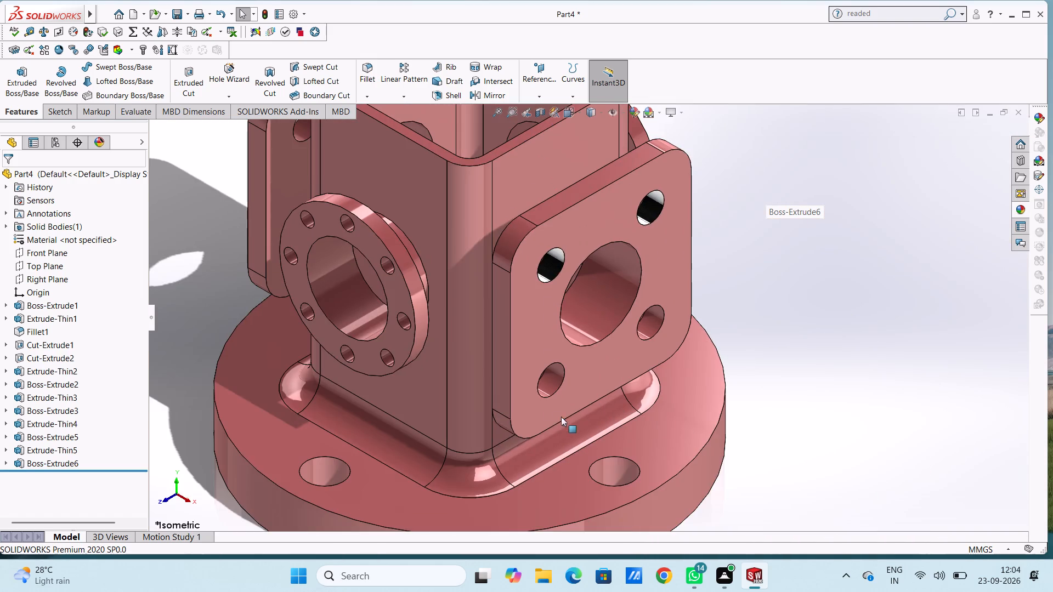
{"action": "scroll", "coordinate": [528, 380], "scroll_direction": "down", "scroll_amount": 5}
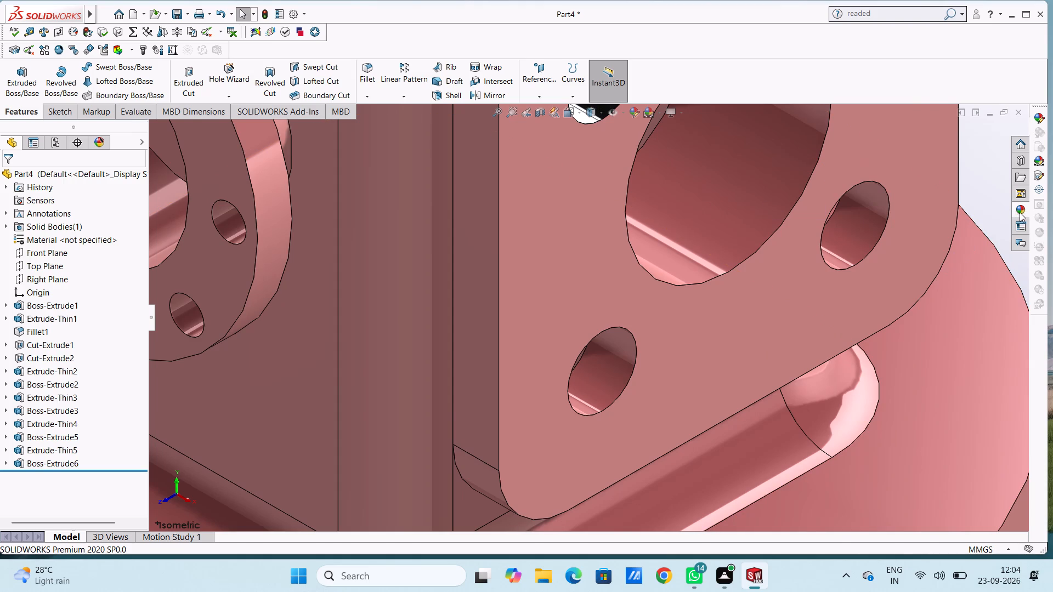
{"action": "left_click", "coordinate": [1020, 212]}
{"action": "left_click_drag", "start_coordinate": [950, 318], "coordinate": [732, 189]}
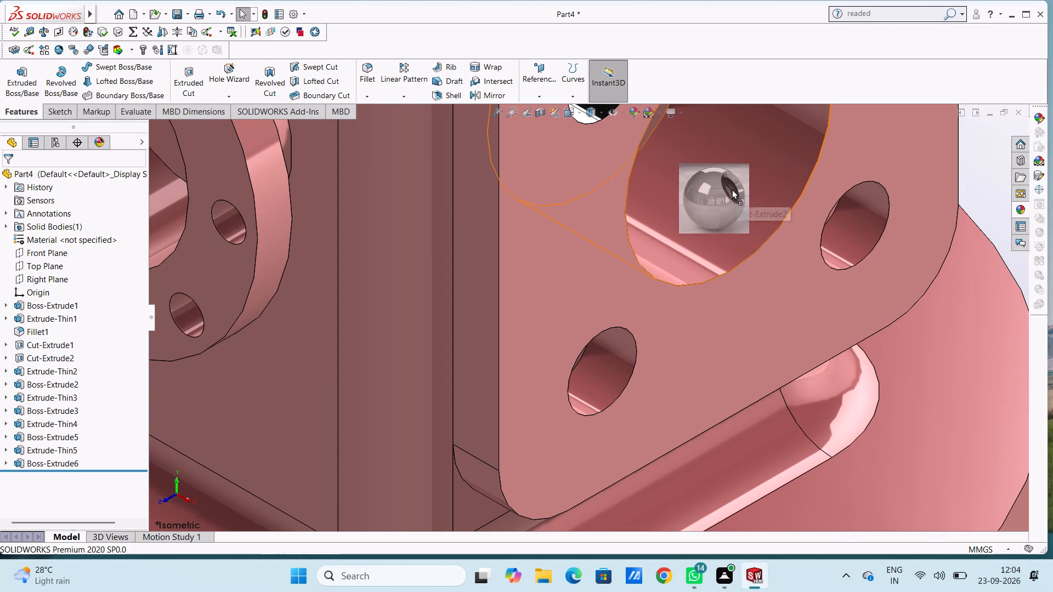
{"action": "left_click_drag", "start_coordinate": [732, 189], "coordinate": [731, 189]}
{"action": "left_click", "coordinate": [731, 189]}
Apply the chromium plate appearance to the inner faces of the right square flange's two lower corner holes.
{"action": "scroll", "coordinate": [730, 189], "scroll_direction": "up", "scroll_amount": 5}
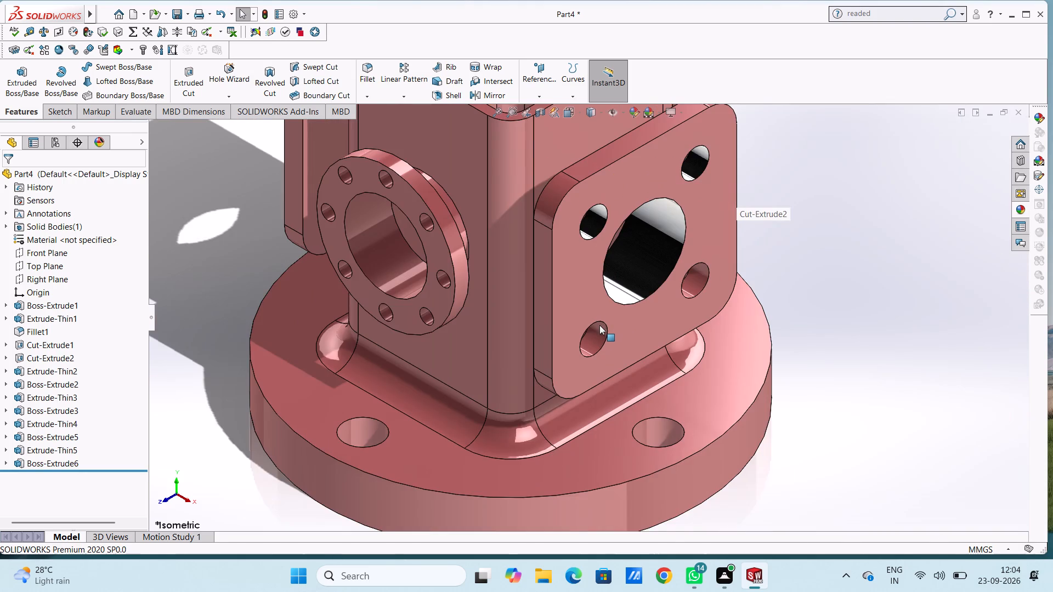
{"action": "scroll", "coordinate": [599, 325], "scroll_direction": "down", "scroll_amount": 5}
{"action": "left_click", "coordinate": [1020, 211]}
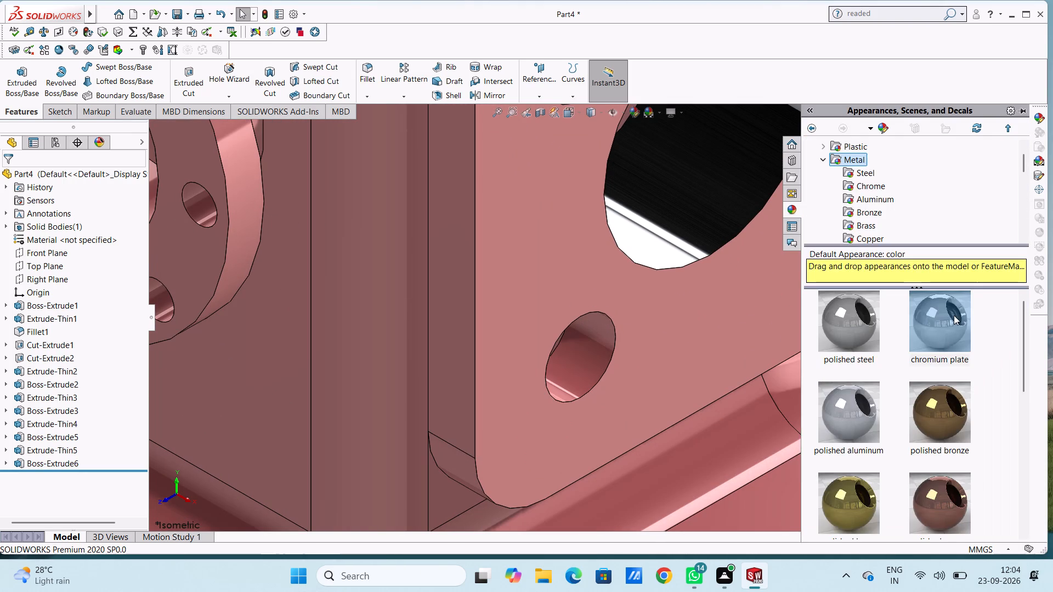
{"action": "left_click_drag", "start_coordinate": [946, 316], "coordinate": [591, 345]}
{"action": "left_click", "coordinate": [591, 345]}
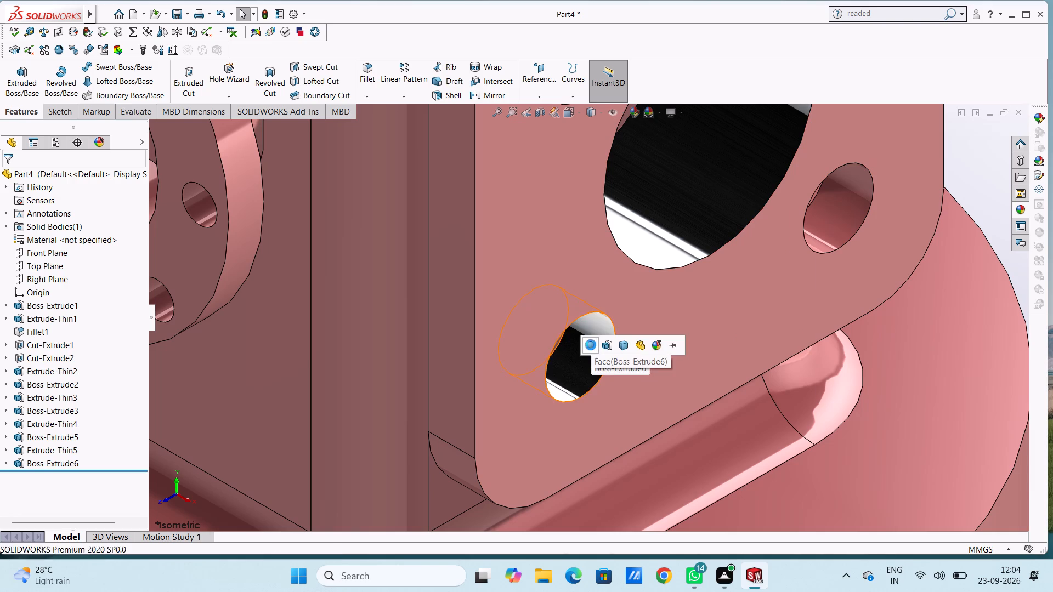
{"action": "left_click", "coordinate": [1017, 209]}
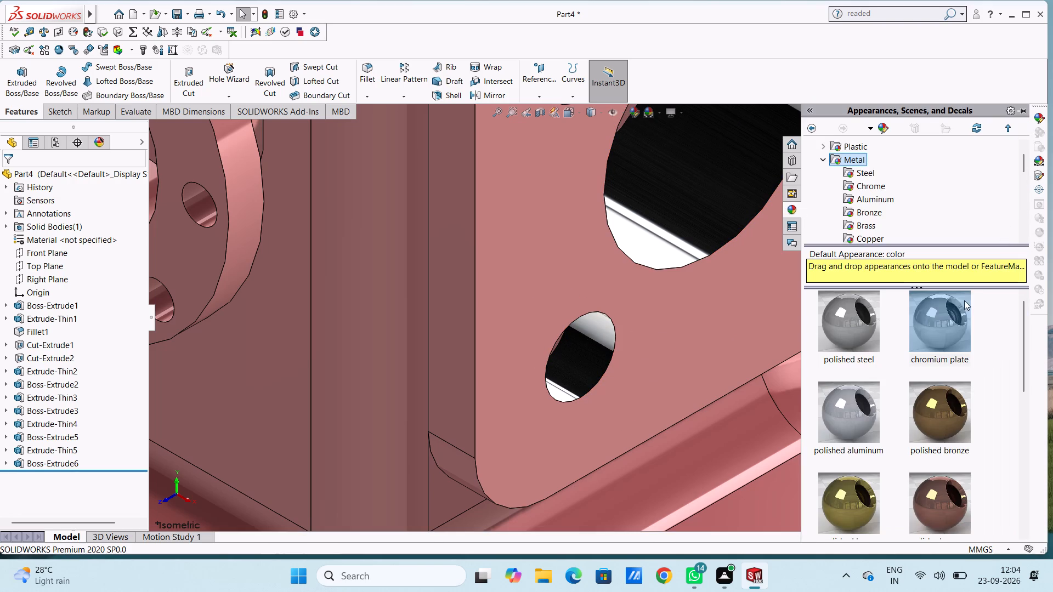
{"action": "left_click_drag", "start_coordinate": [954, 309], "coordinate": [862, 201]}
{"action": "left_click", "coordinate": [860, 200]}
Apply the chromium plate appearance to the inner face of the base disc's bolt hole nearest the right square flange.
{"action": "scroll", "coordinate": [819, 260], "scroll_direction": "up", "scroll_amount": 5}
{"action": "scroll", "coordinate": [700, 306], "scroll_direction": "up", "scroll_amount": 2}
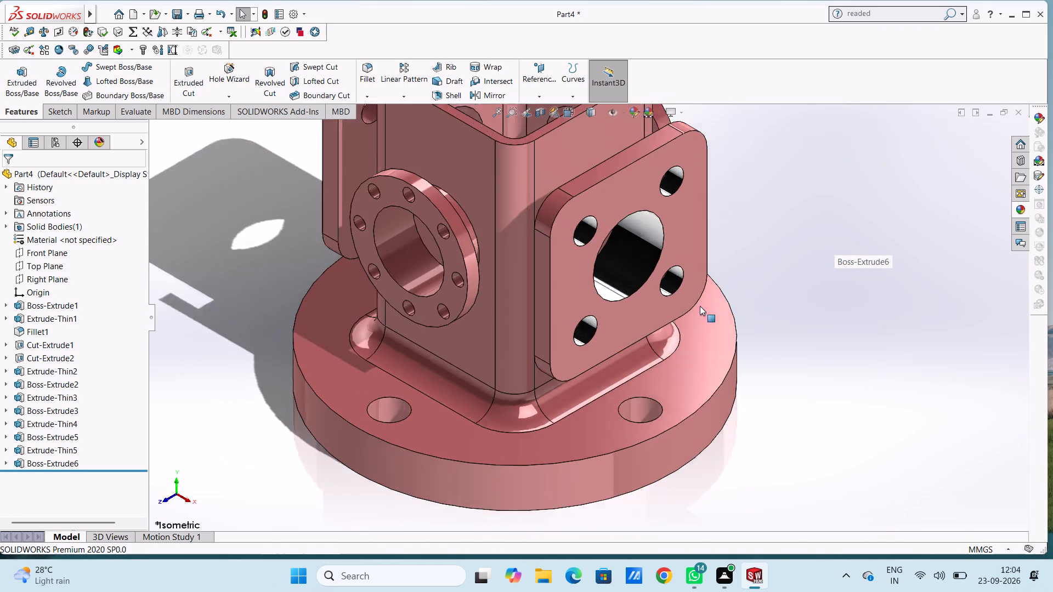
{"action": "scroll", "coordinate": [700, 306], "scroll_direction": "up", "scroll_amount": 2}
{"action": "scroll", "coordinate": [588, 369], "scroll_direction": "down", "scroll_amount": 8}
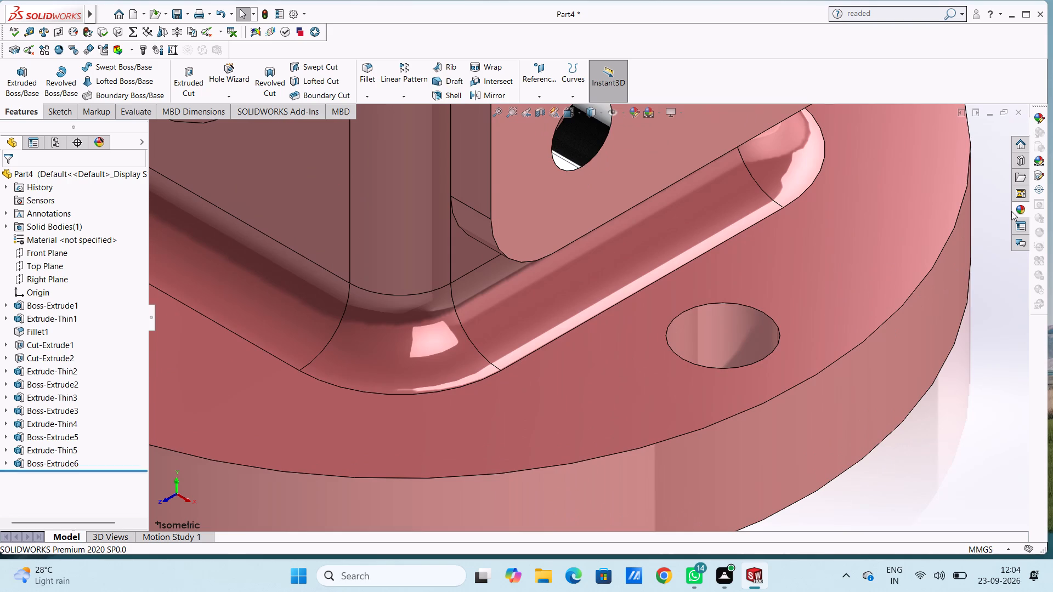
{"action": "left_click", "coordinate": [1020, 212]}
{"action": "left_click_drag", "start_coordinate": [961, 300], "coordinate": [763, 295]}
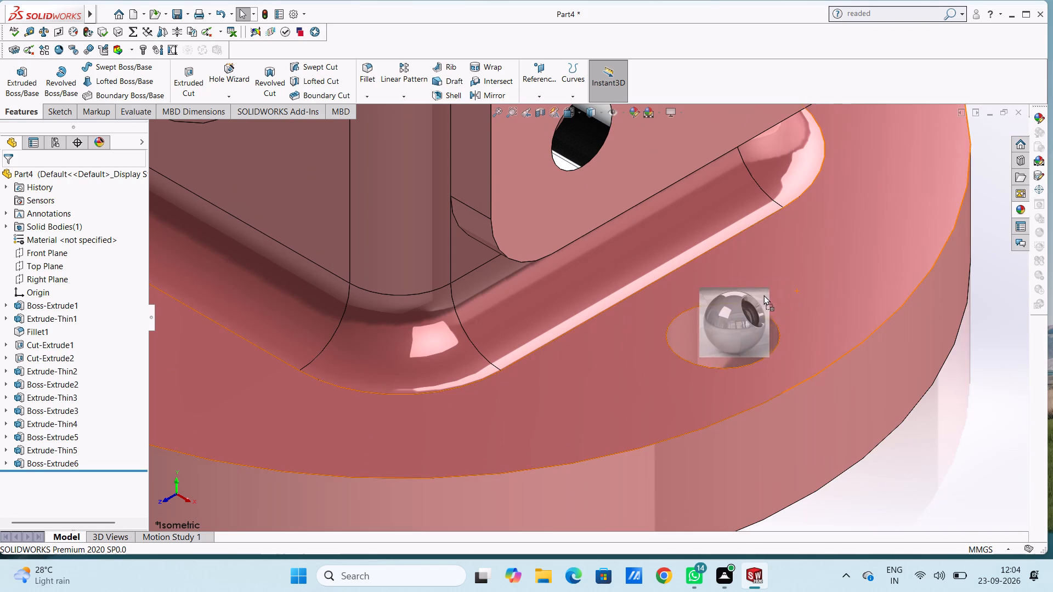
{"action": "left_click_drag", "start_coordinate": [763, 295], "coordinate": [735, 320]}
{"action": "left_click", "coordinate": [735, 320]}
{"action": "scroll", "coordinate": [735, 320], "scroll_direction": "up", "scroll_amount": 4}
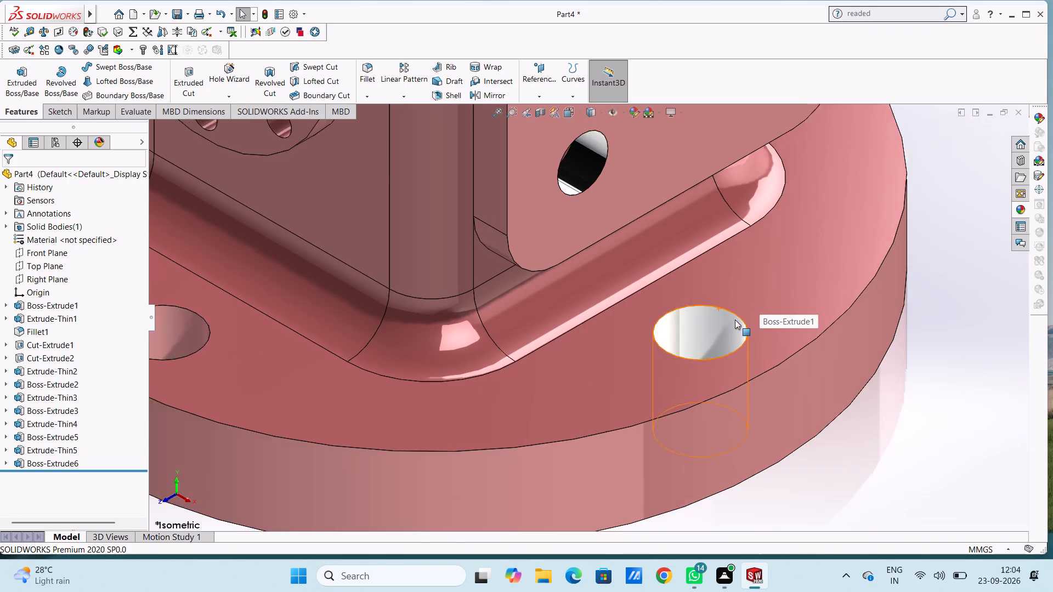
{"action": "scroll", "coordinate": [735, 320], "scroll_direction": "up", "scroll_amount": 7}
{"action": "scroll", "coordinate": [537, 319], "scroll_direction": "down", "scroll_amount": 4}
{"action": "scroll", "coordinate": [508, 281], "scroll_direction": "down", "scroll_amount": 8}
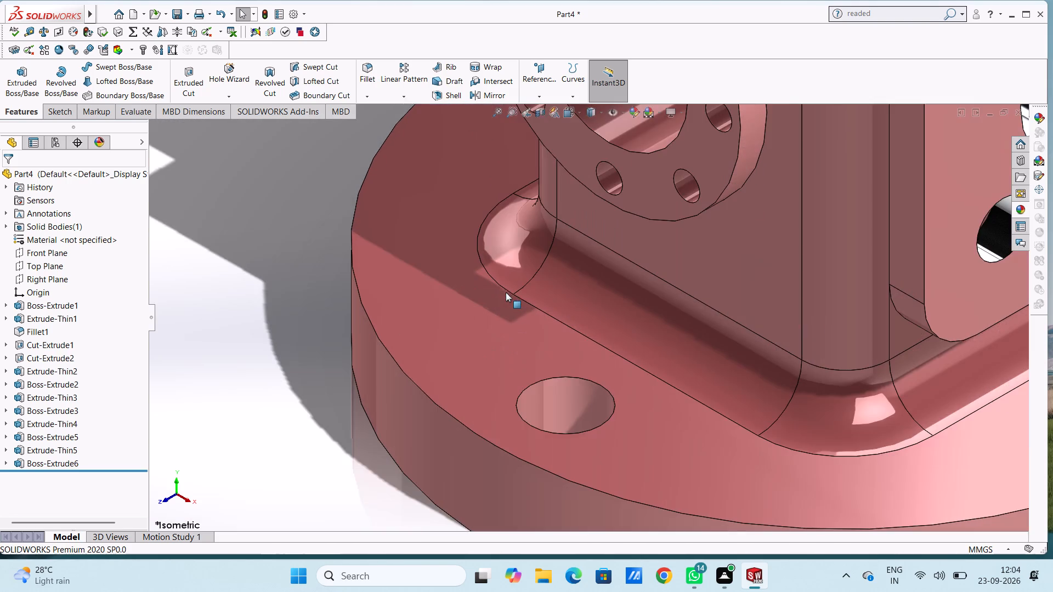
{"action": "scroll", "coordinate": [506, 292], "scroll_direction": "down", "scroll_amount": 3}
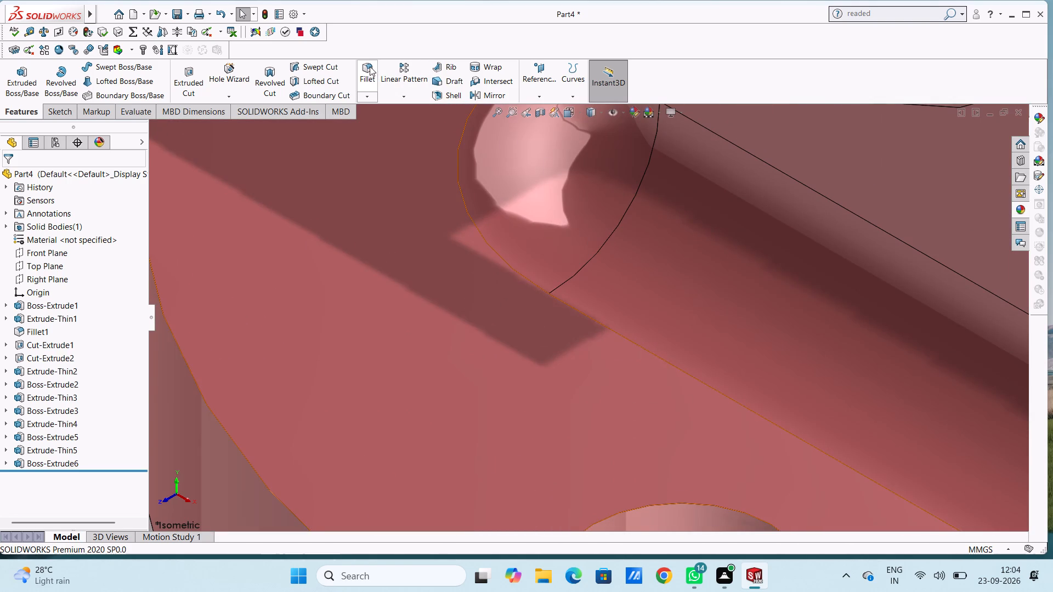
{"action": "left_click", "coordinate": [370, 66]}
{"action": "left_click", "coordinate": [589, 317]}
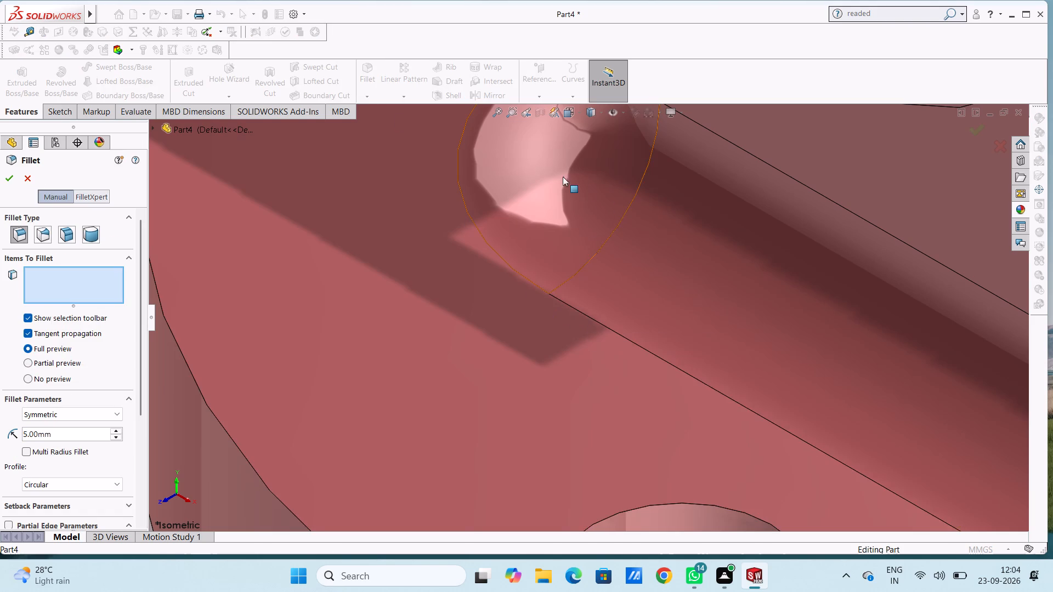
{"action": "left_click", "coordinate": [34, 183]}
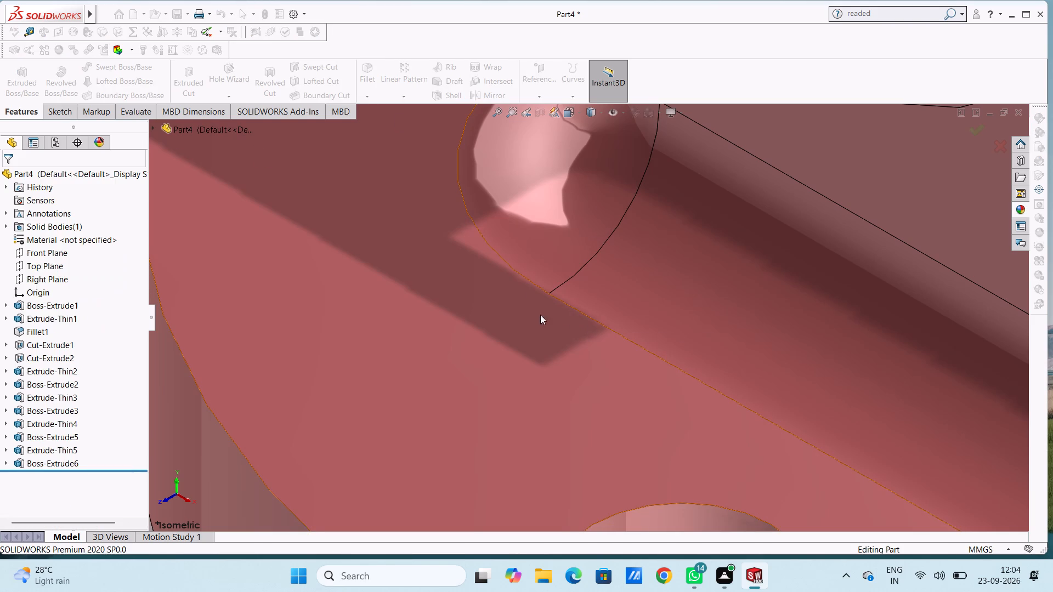
Apply the chromium plate appearance to the inner face of the base disc's bolt hole nearest the round flange.
{"action": "left_click", "coordinate": [1016, 208]}
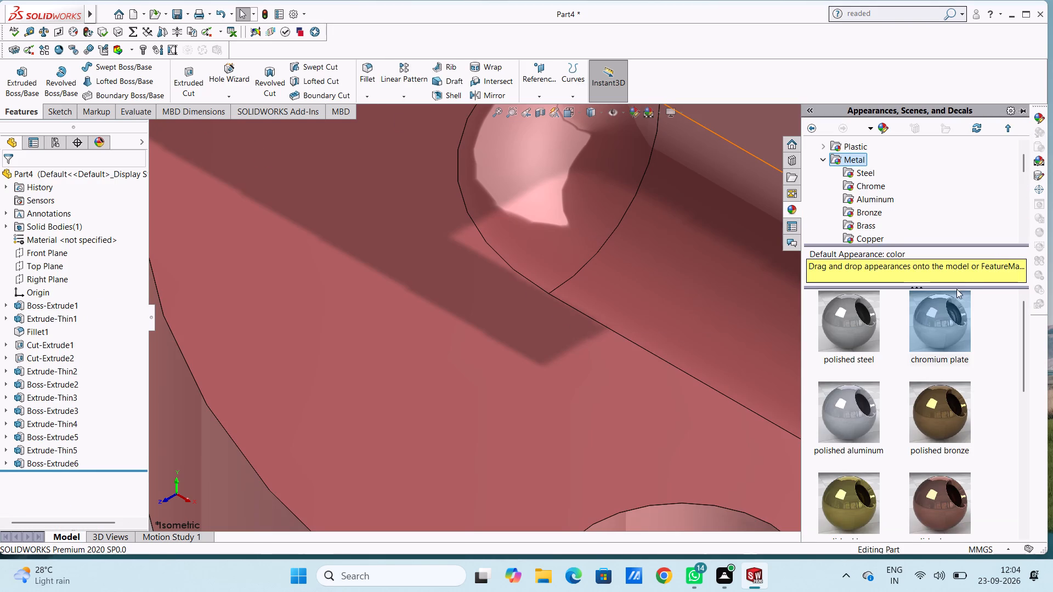
{"action": "scroll", "coordinate": [817, 341], "scroll_direction": "up", "scroll_amount": 4}
{"action": "scroll", "coordinate": [749, 345], "scroll_direction": "up", "scroll_amount": 3}
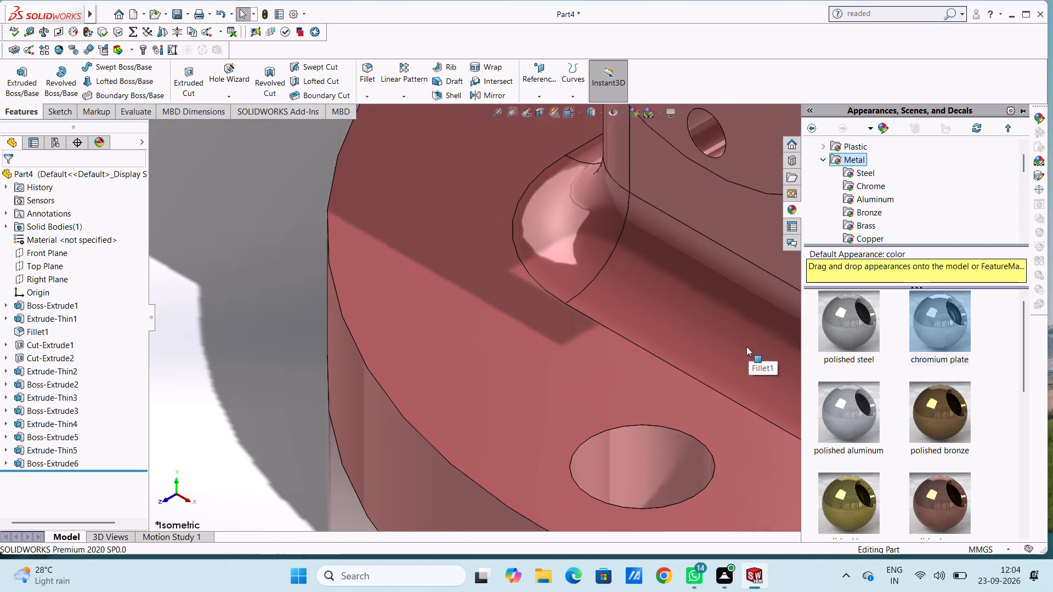
{"action": "scroll", "coordinate": [737, 352], "scroll_direction": "up", "scroll_amount": 4}
{"action": "left_click_drag", "start_coordinate": [949, 320], "coordinate": [739, 400]}
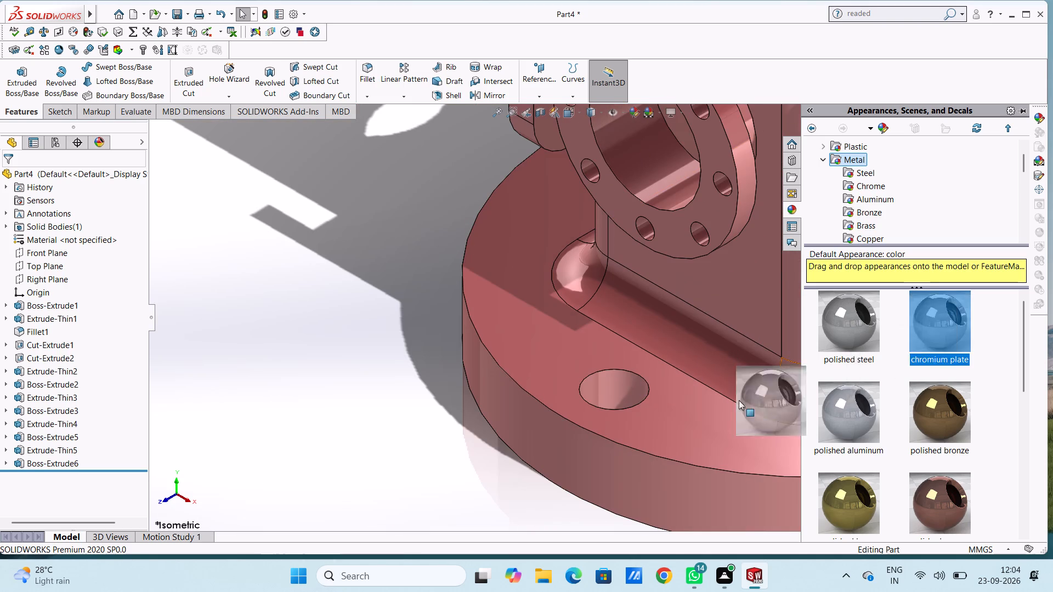
{"action": "left_click_drag", "start_coordinate": [739, 400], "coordinate": [636, 344]}
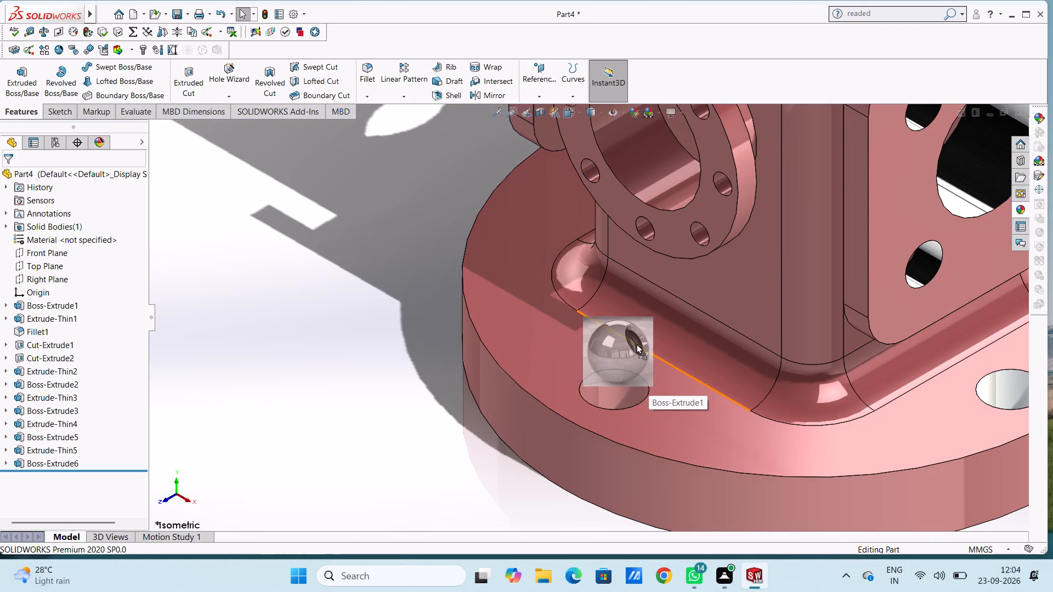
{"action": "left_click_drag", "start_coordinate": [636, 344], "coordinate": [638, 391]}
{"action": "left_click", "coordinate": [638, 391]}
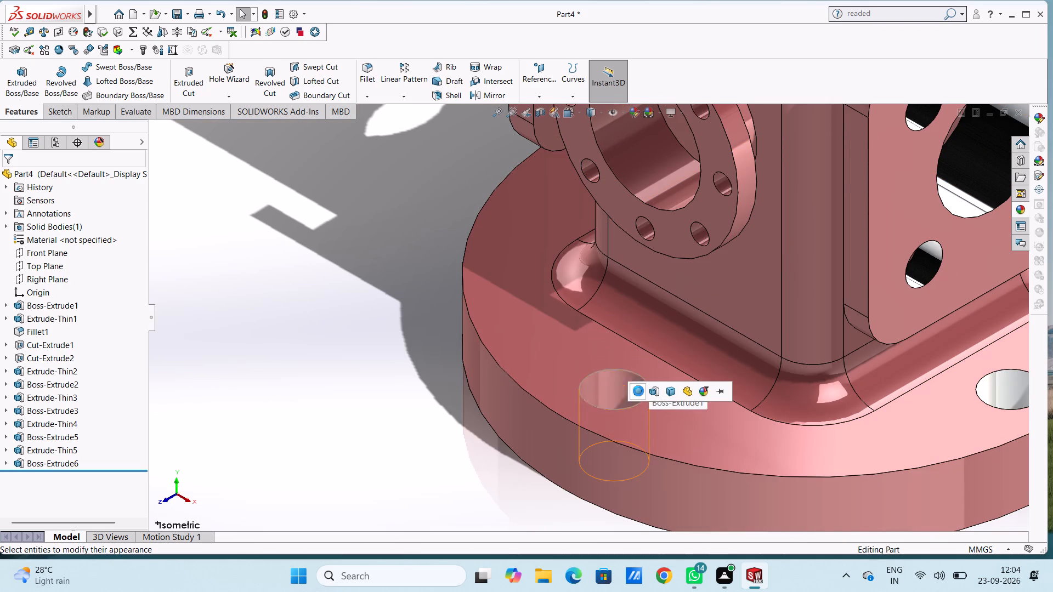
Apply the chromium plate appearance to the inner faces of the round flange's two uppermost bolt holes.
{"action": "scroll", "coordinate": [639, 386], "scroll_direction": "up", "scroll_amount": 6}
{"action": "scroll", "coordinate": [586, 292], "scroll_direction": "down", "scroll_amount": 5}
{"action": "scroll", "coordinate": [614, 182], "scroll_direction": "down", "scroll_amount": 5}
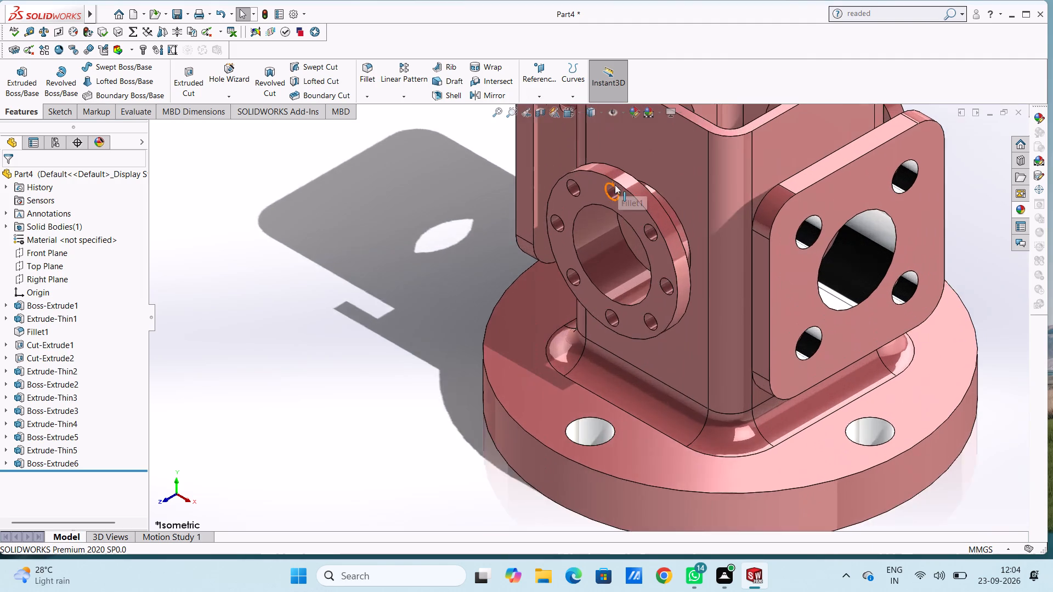
{"action": "left_click", "coordinate": [1020, 207]}
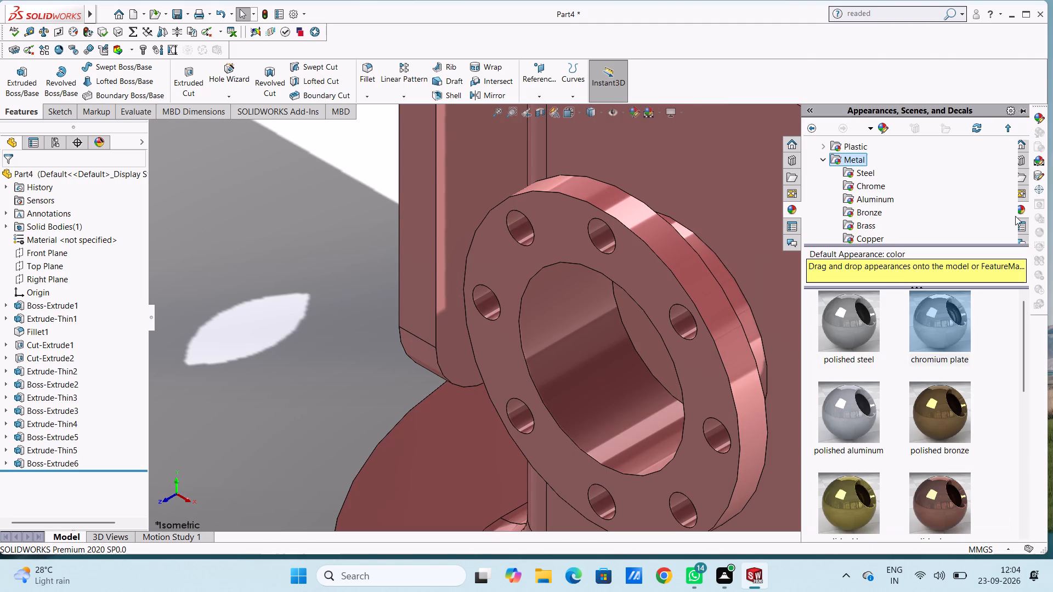
{"action": "left_click_drag", "start_coordinate": [939, 326], "coordinate": [598, 249]}
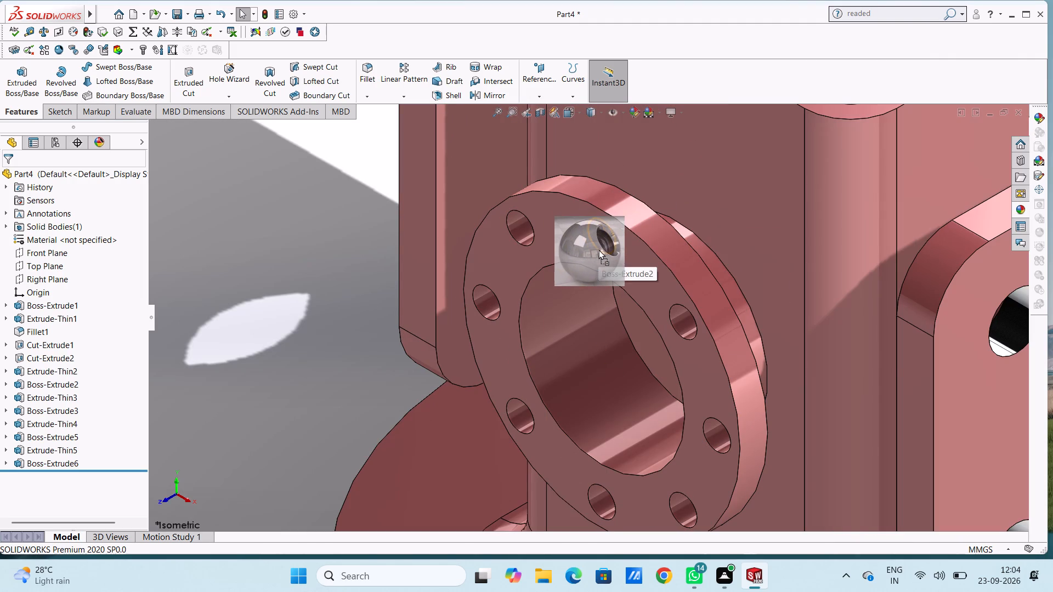
{"action": "left_click_drag", "start_coordinate": [598, 249], "coordinate": [605, 243]}
{"action": "left_click", "coordinate": [605, 243]}
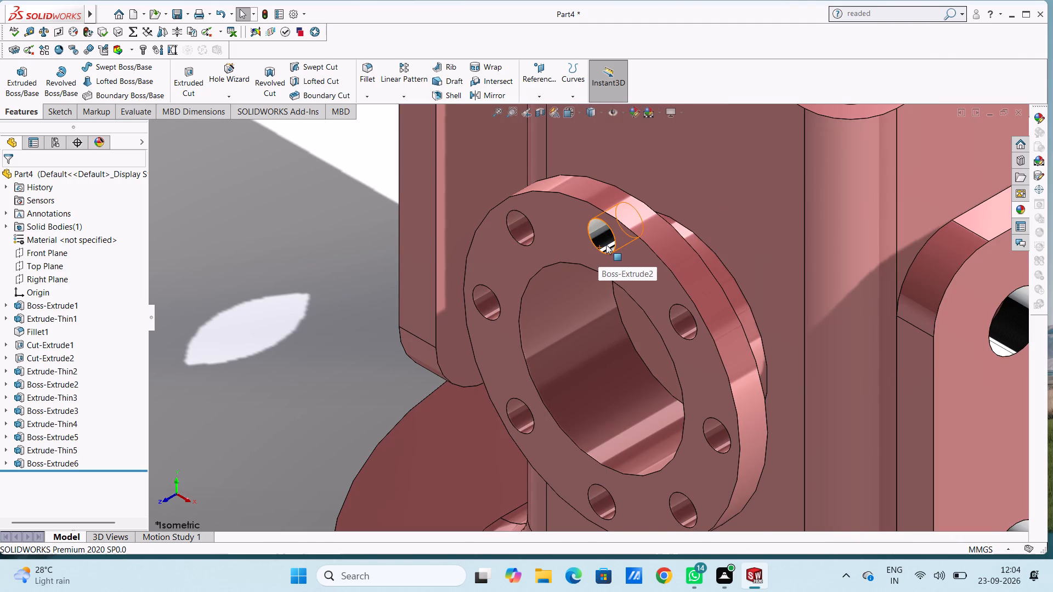
{"action": "scroll", "coordinate": [606, 244], "scroll_direction": "down", "scroll_amount": 6}
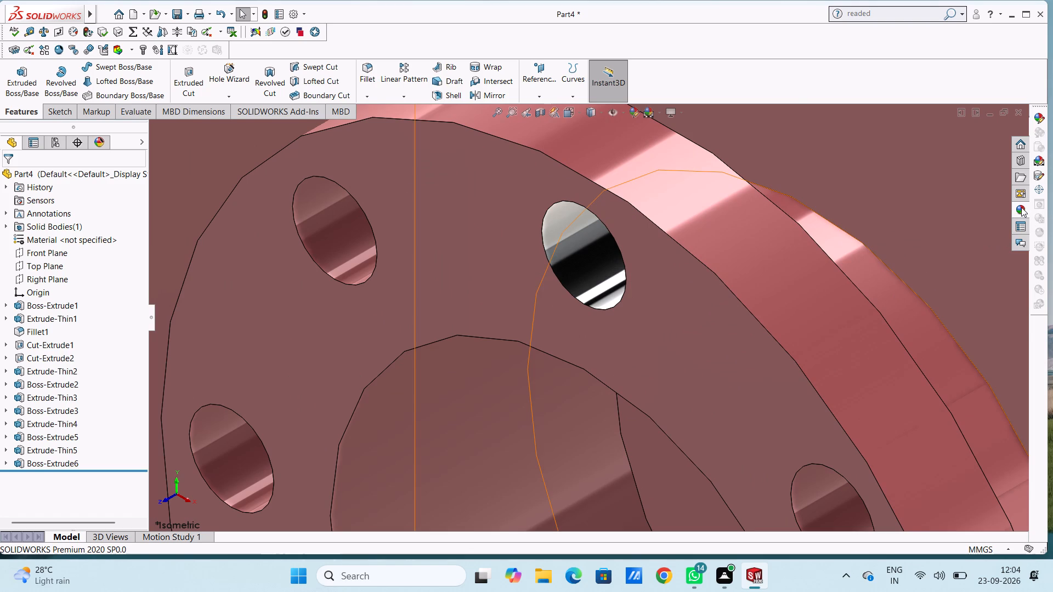
{"action": "left_click", "coordinate": [1021, 207]}
{"action": "left_click_drag", "start_coordinate": [943, 304], "coordinate": [338, 209]}
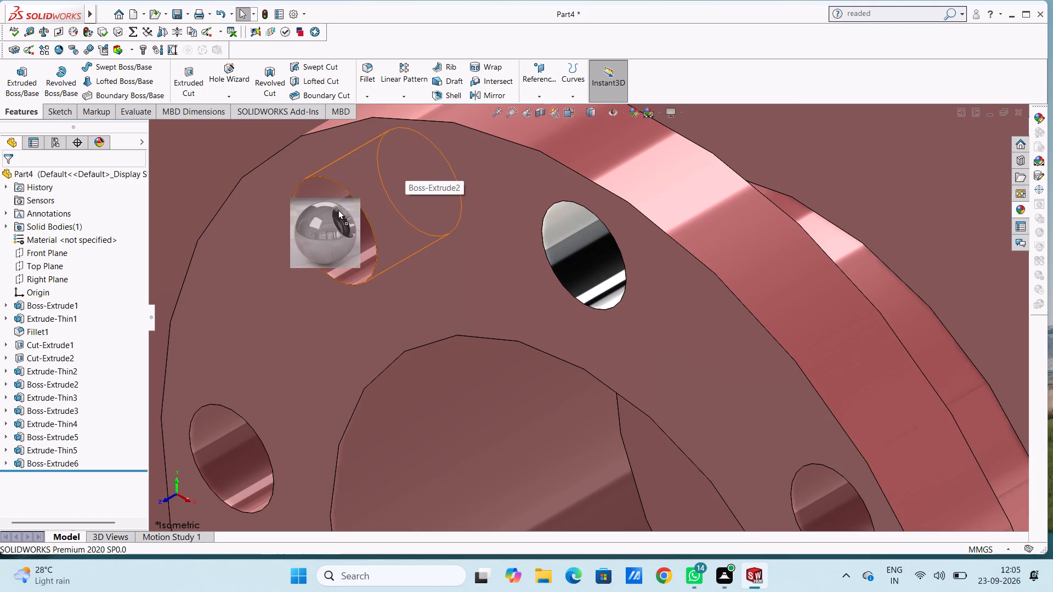
{"action": "left_click_drag", "start_coordinate": [338, 209], "coordinate": [338, 210]}
{"action": "left_click", "coordinate": [338, 210]}
Apply the chromium plate appearance to the inner faces of the round flange's two bolt holes on the side nearest the right square flange.
{"action": "scroll", "coordinate": [544, 297], "scroll_direction": "up", "scroll_amount": 5}
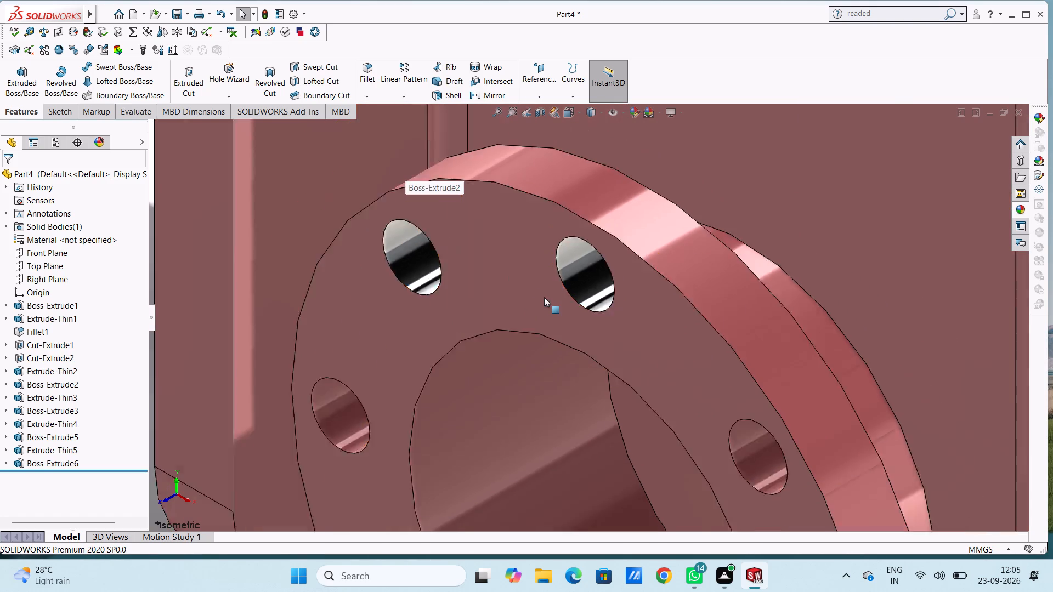
{"action": "scroll", "coordinate": [546, 338], "scroll_direction": "up", "scroll_amount": 4}
{"action": "scroll", "coordinate": [589, 366], "scroll_direction": "up", "scroll_amount": 5}
{"action": "scroll", "coordinate": [590, 367], "scroll_direction": "down", "scroll_amount": 5}
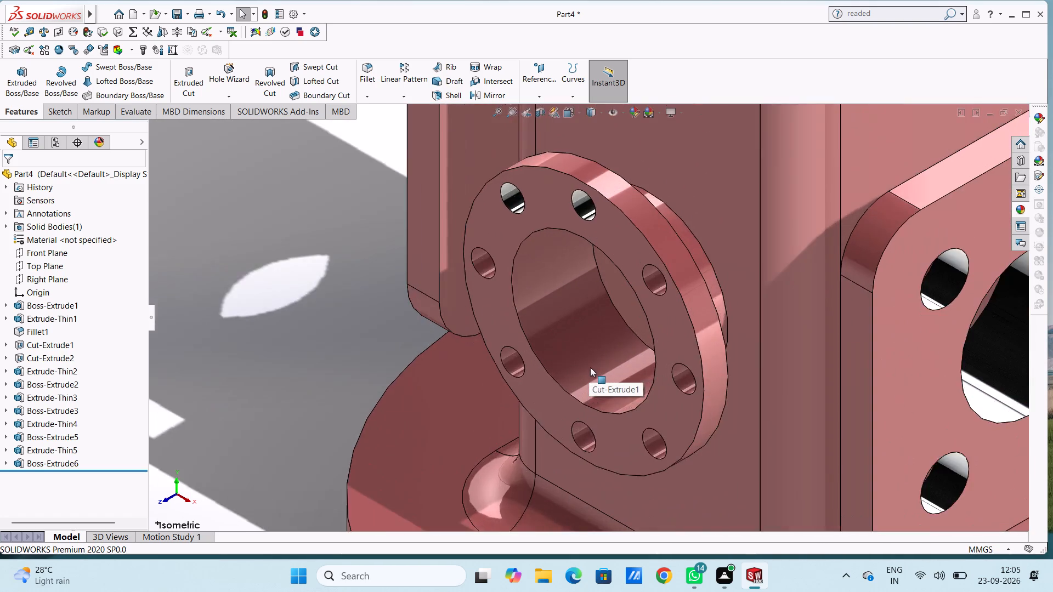
{"action": "scroll", "coordinate": [590, 367], "scroll_direction": "down", "scroll_amount": 3}
{"action": "left_click", "coordinate": [1020, 209]}
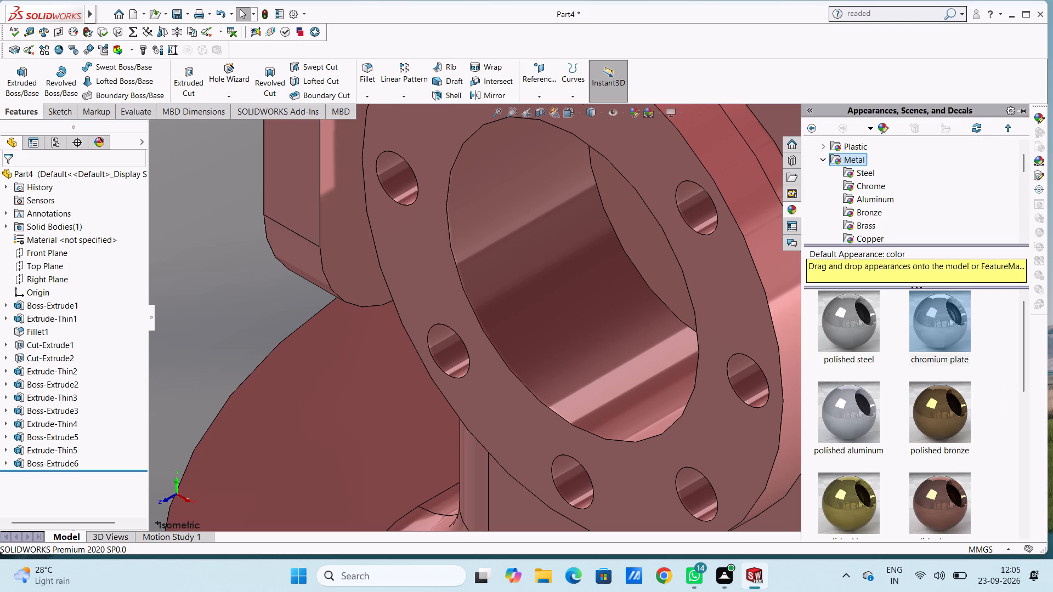
{"action": "left_click_drag", "start_coordinate": [943, 318], "coordinate": [701, 214]}
{"action": "left_click", "coordinate": [700, 214]}
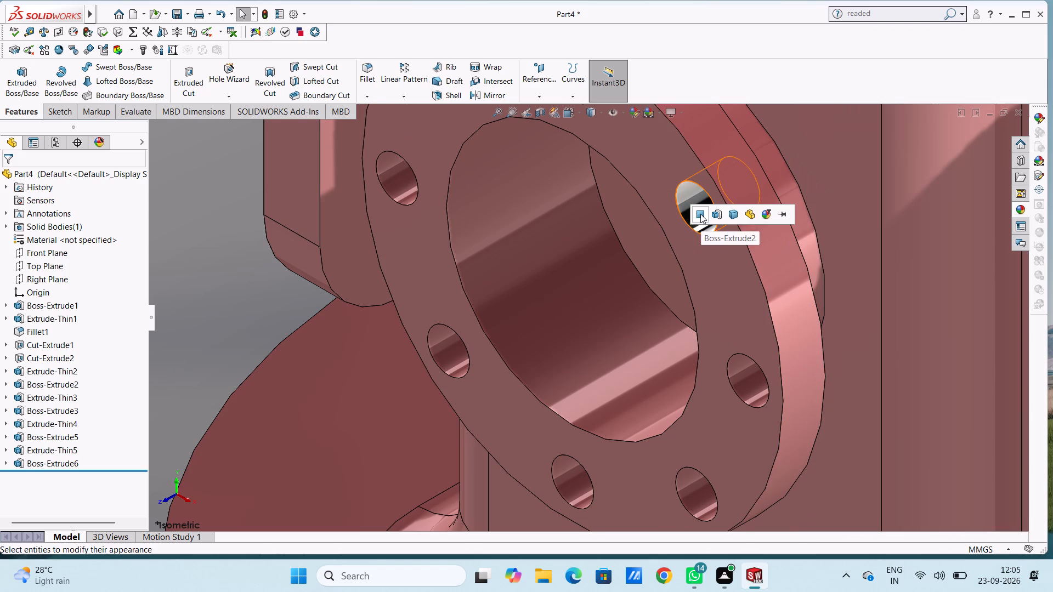
{"action": "left_click", "coordinate": [1017, 205]}
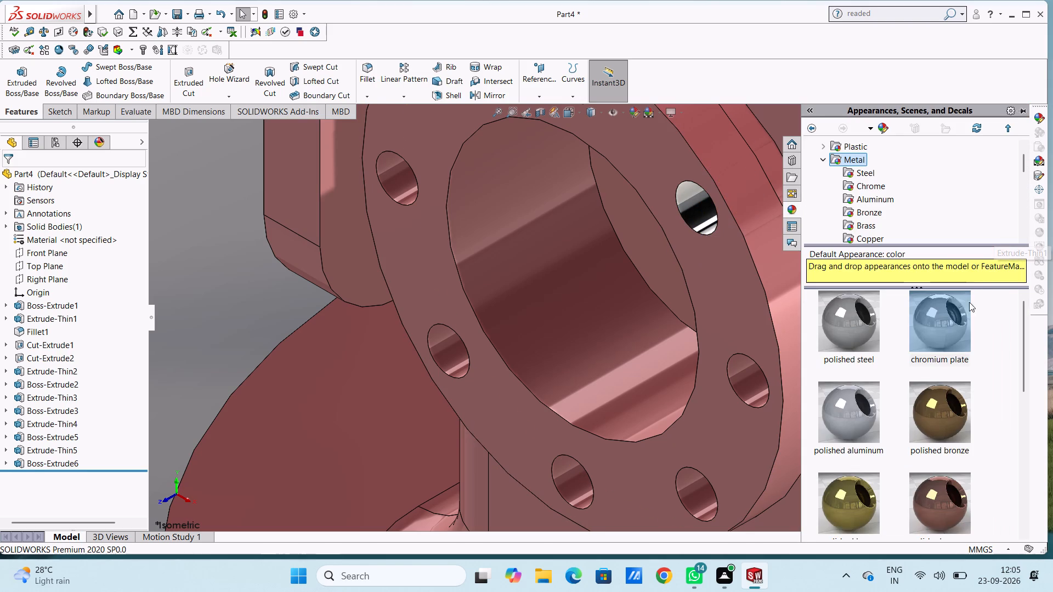
{"action": "left_click_drag", "start_coordinate": [960, 311], "coordinate": [762, 379]}
{"action": "left_click", "coordinate": [762, 379]}
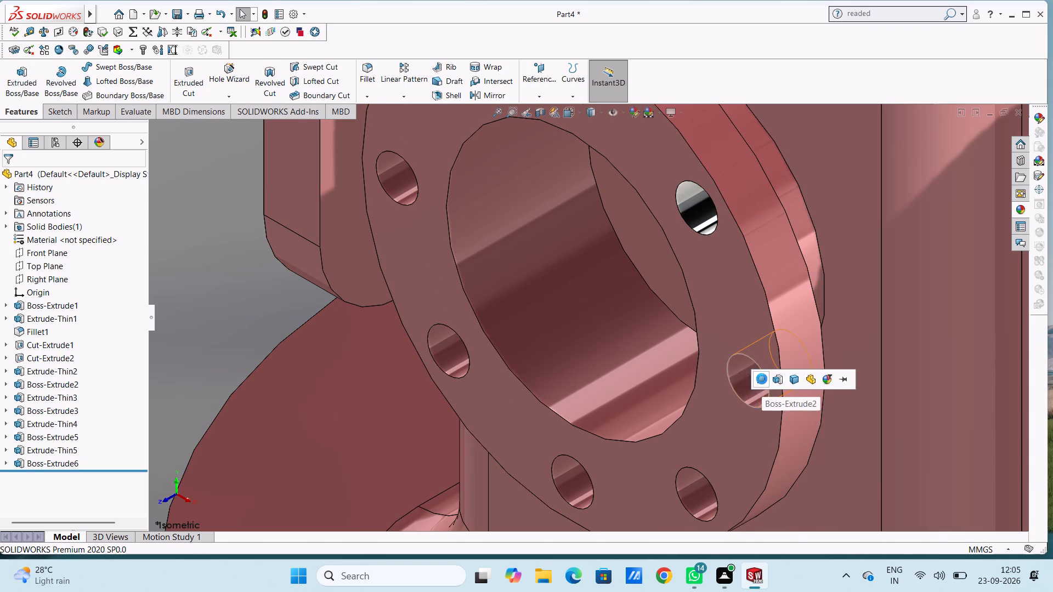
Apply the chromium plate appearance to the inner faces of the round flange's two bolt holes on the side away from the right square flange.
{"action": "scroll", "coordinate": [757, 378], "scroll_direction": "up", "scroll_amount": 6}
{"action": "scroll", "coordinate": [553, 336], "scroll_direction": "down", "scroll_amount": 5}
{"action": "scroll", "coordinate": [505, 172], "scroll_direction": "down", "scroll_amount": 3}
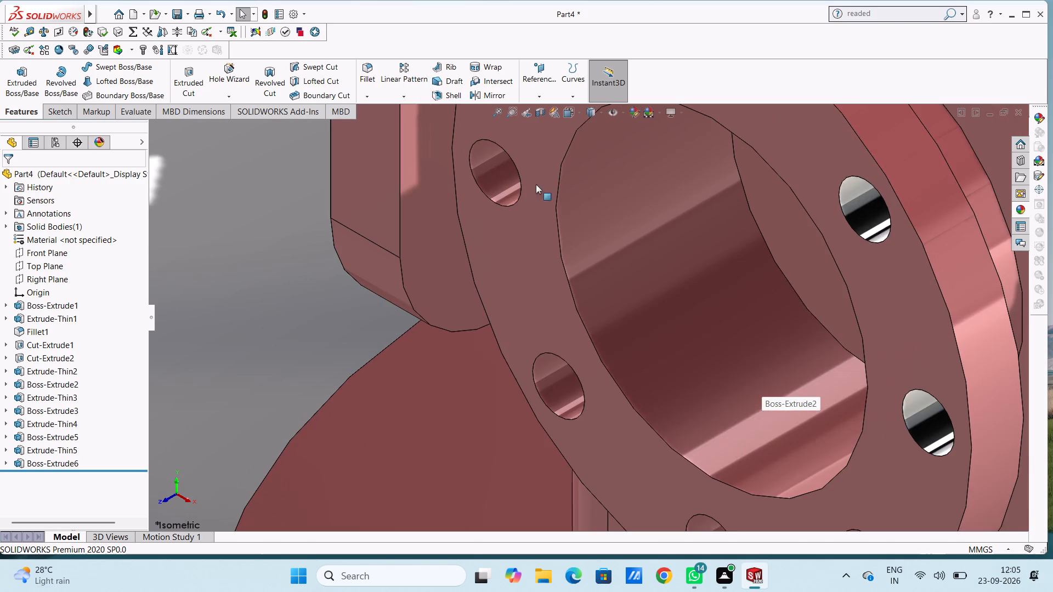
{"action": "left_click", "coordinate": [1017, 209]}
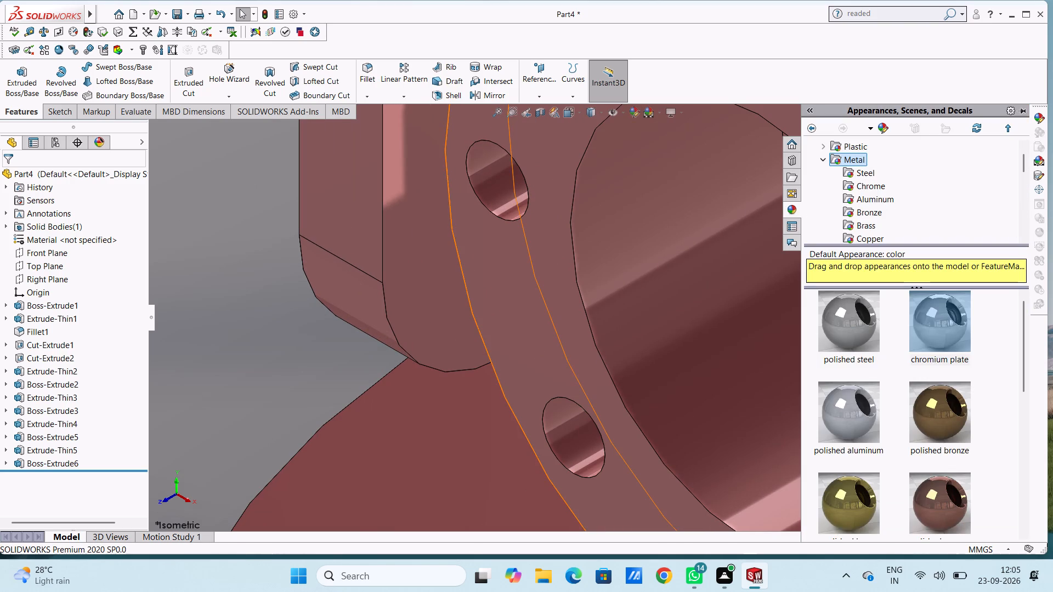
{"action": "left_click_drag", "start_coordinate": [952, 316], "coordinate": [513, 179]}
{"action": "left_click", "coordinate": [513, 179]}
{"action": "scroll", "coordinate": [811, 309], "scroll_direction": "up", "scroll_amount": 9}
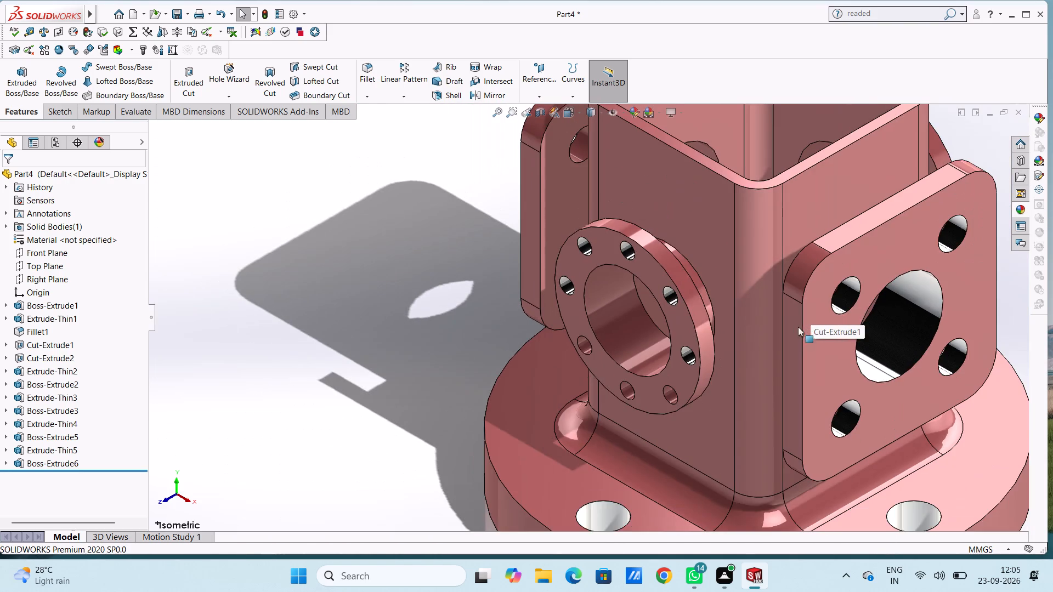
{"action": "scroll", "coordinate": [614, 348], "scroll_direction": "down", "scroll_amount": 9}
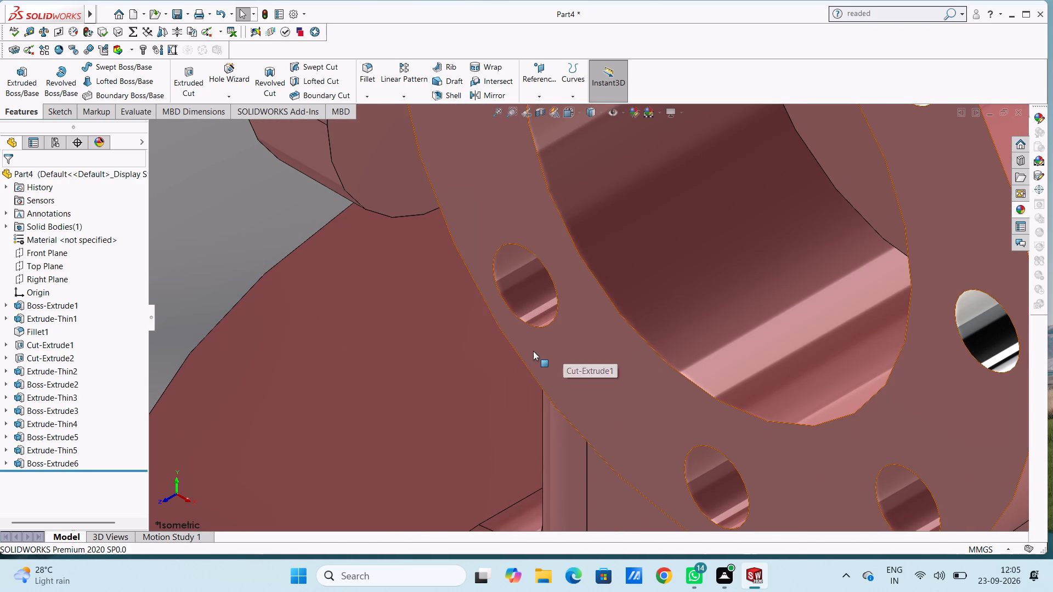
{"action": "scroll", "coordinate": [534, 304], "scroll_direction": "down", "scroll_amount": 1}
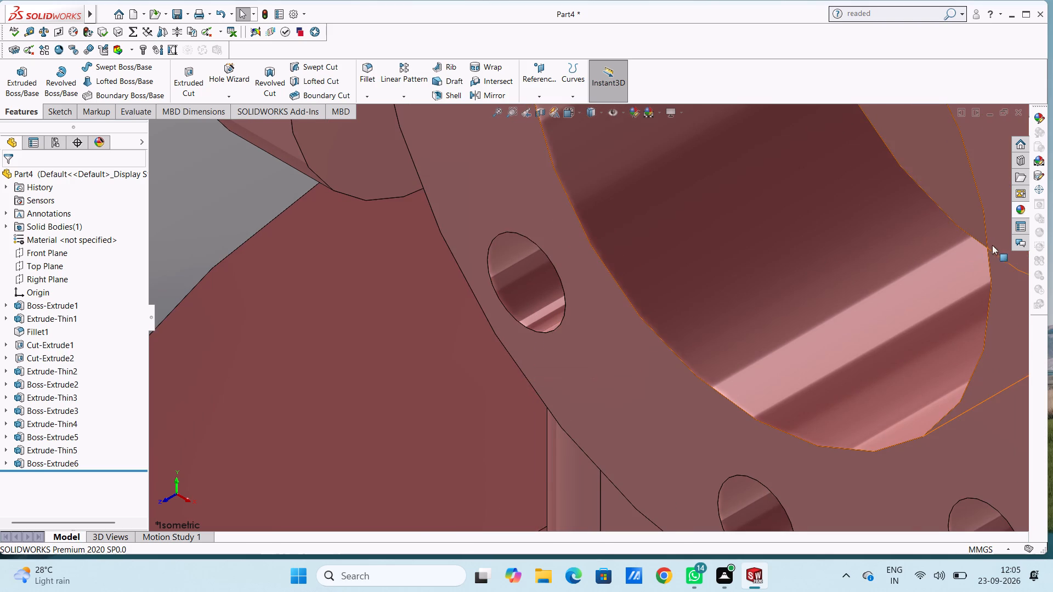
{"action": "left_click", "coordinate": [1021, 208]}
{"action": "left_click_drag", "start_coordinate": [946, 328], "coordinate": [518, 293]}
{"action": "left_click", "coordinate": [518, 293]}
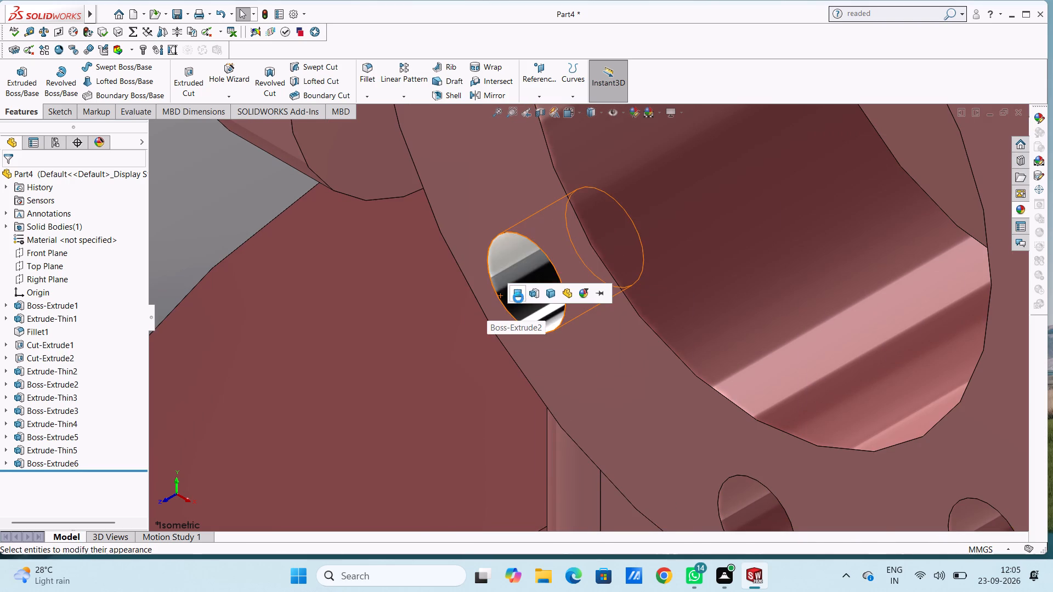
Apply the chromium plate appearance to the inner faces of the round flange's two lowest bolt holes.
{"action": "scroll", "coordinate": [516, 314], "scroll_direction": "up", "scroll_amount": 9}
{"action": "scroll", "coordinate": [634, 396], "scroll_direction": "down", "scroll_amount": 4}
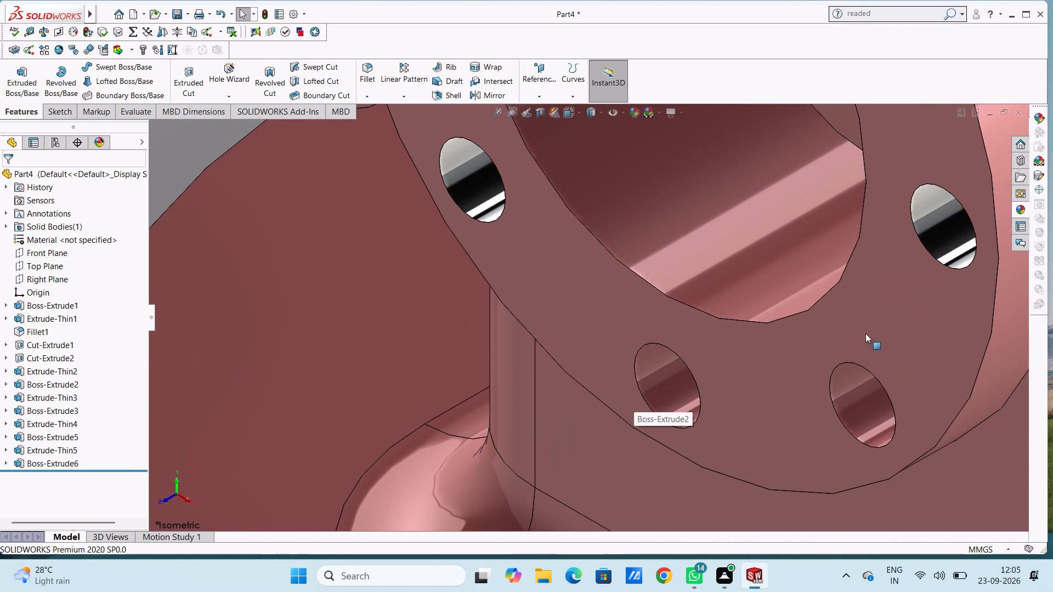
{"action": "left_click", "coordinate": [1021, 208]}
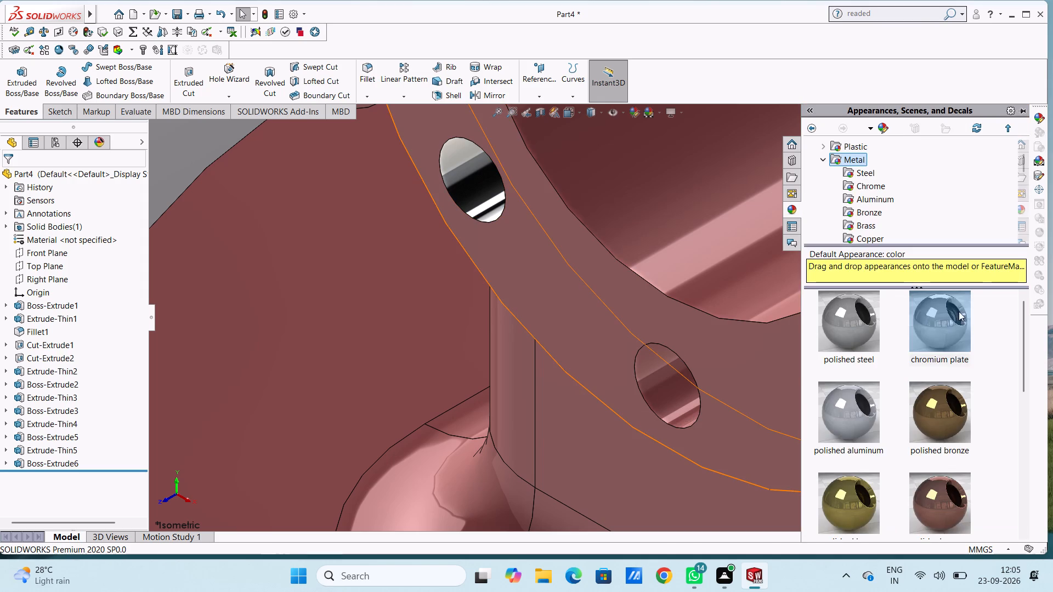
{"action": "left_click_drag", "start_coordinate": [954, 316], "coordinate": [658, 380]}
{"action": "left_click", "coordinate": [657, 379]}
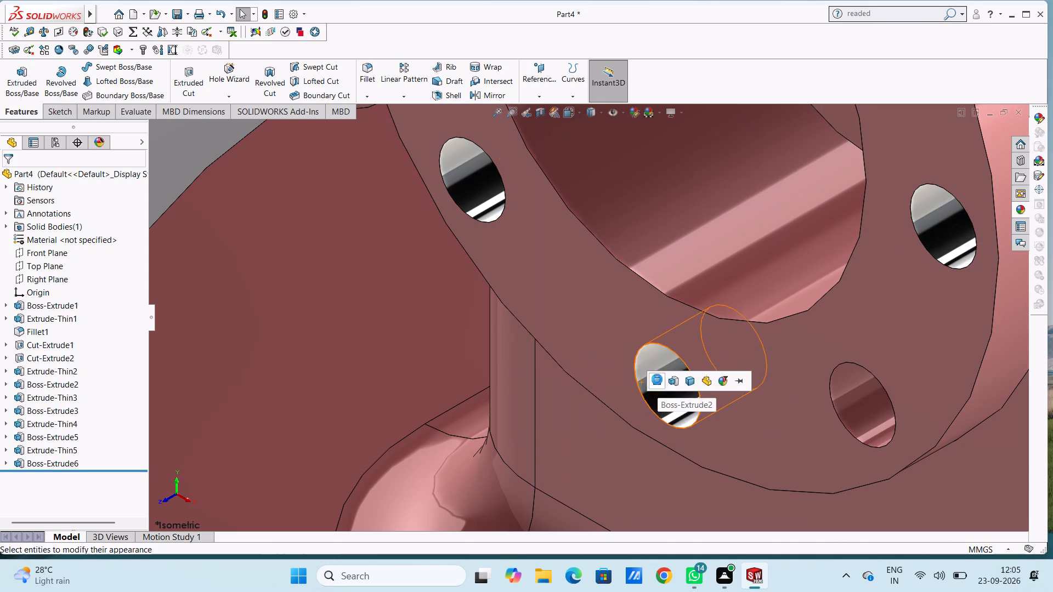
{"action": "scroll", "coordinate": [657, 379], "scroll_direction": "up", "scroll_amount": 5}
{"action": "scroll", "coordinate": [708, 371], "scroll_direction": "down", "scroll_amount": 6}
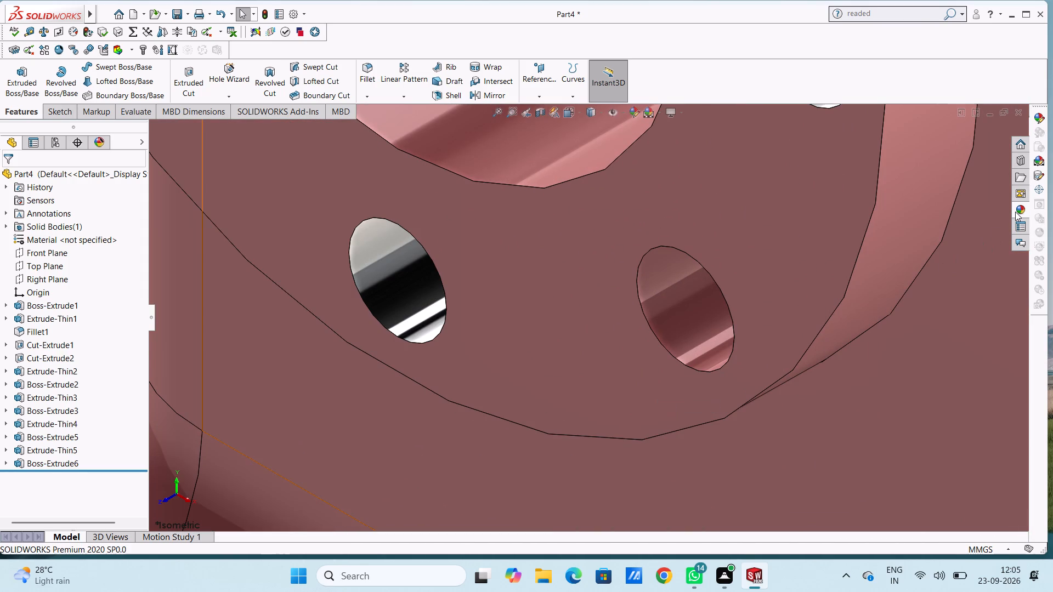
{"action": "left_click", "coordinate": [1015, 212]}
{"action": "left_click_drag", "start_coordinate": [945, 322], "coordinate": [701, 326]}
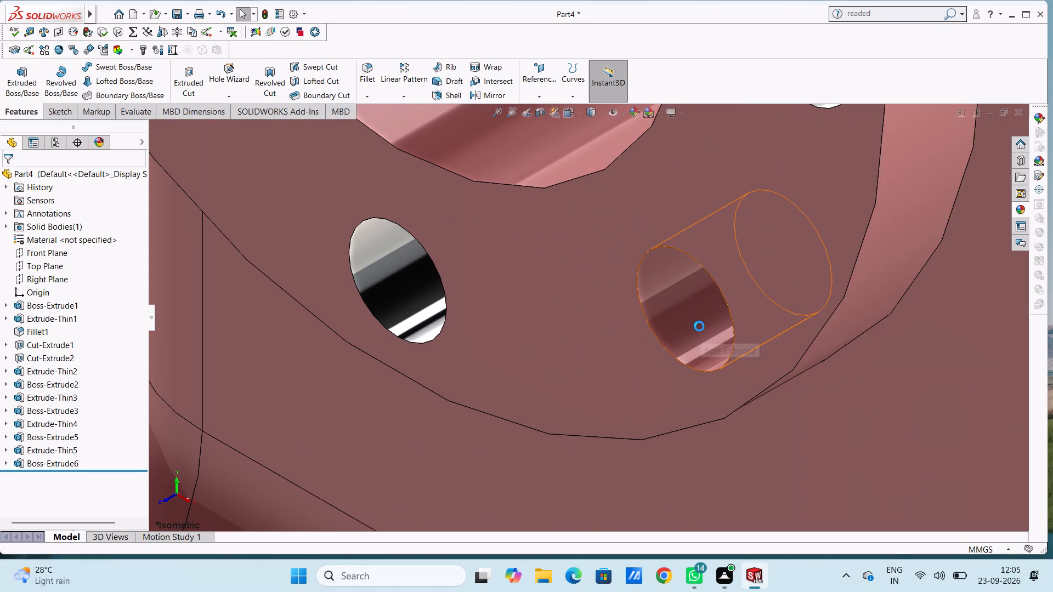
{"action": "left_click", "coordinate": [699, 326]}
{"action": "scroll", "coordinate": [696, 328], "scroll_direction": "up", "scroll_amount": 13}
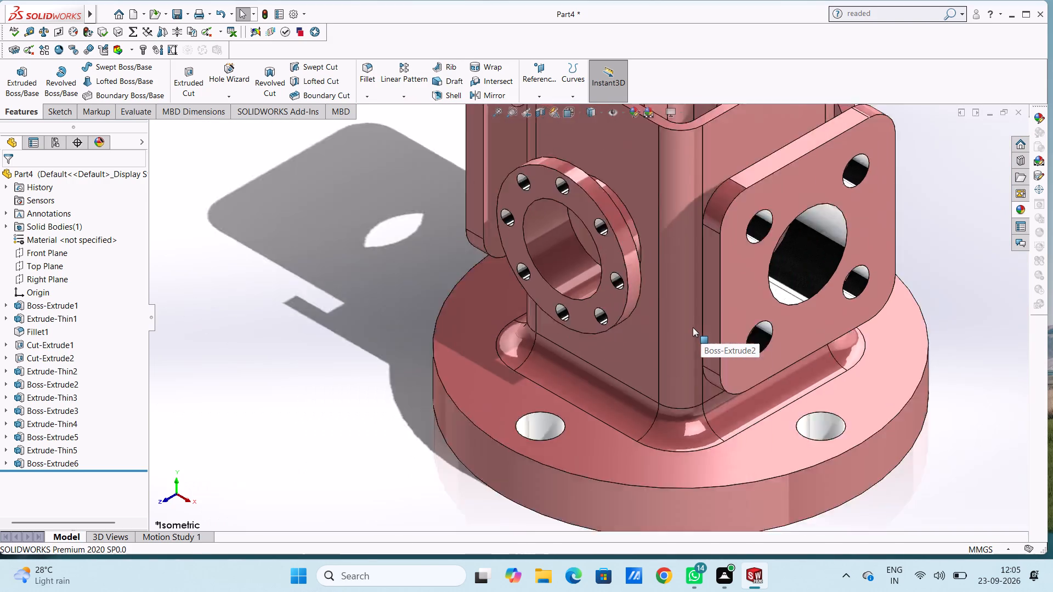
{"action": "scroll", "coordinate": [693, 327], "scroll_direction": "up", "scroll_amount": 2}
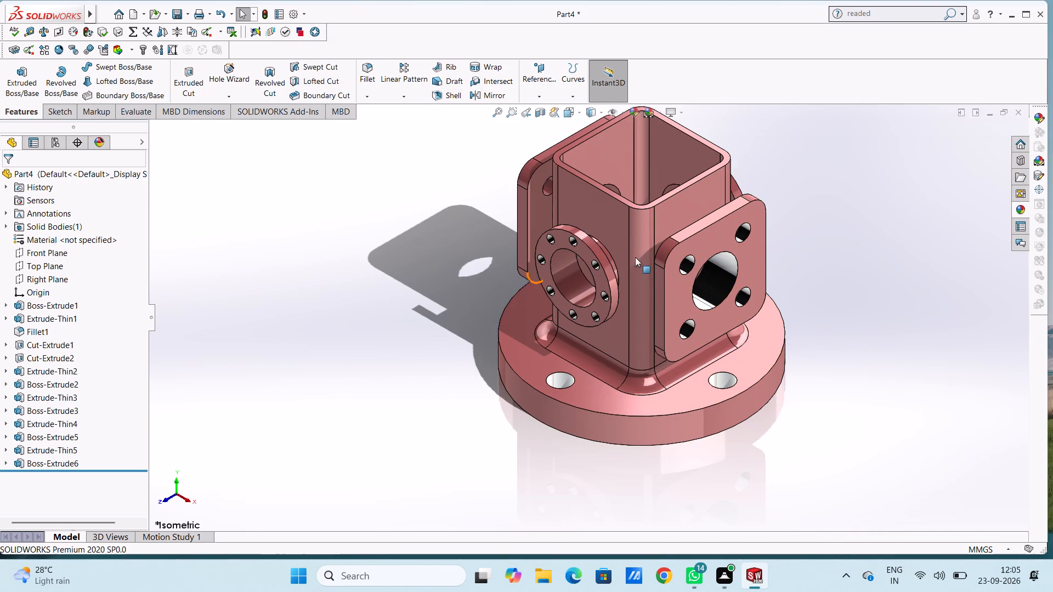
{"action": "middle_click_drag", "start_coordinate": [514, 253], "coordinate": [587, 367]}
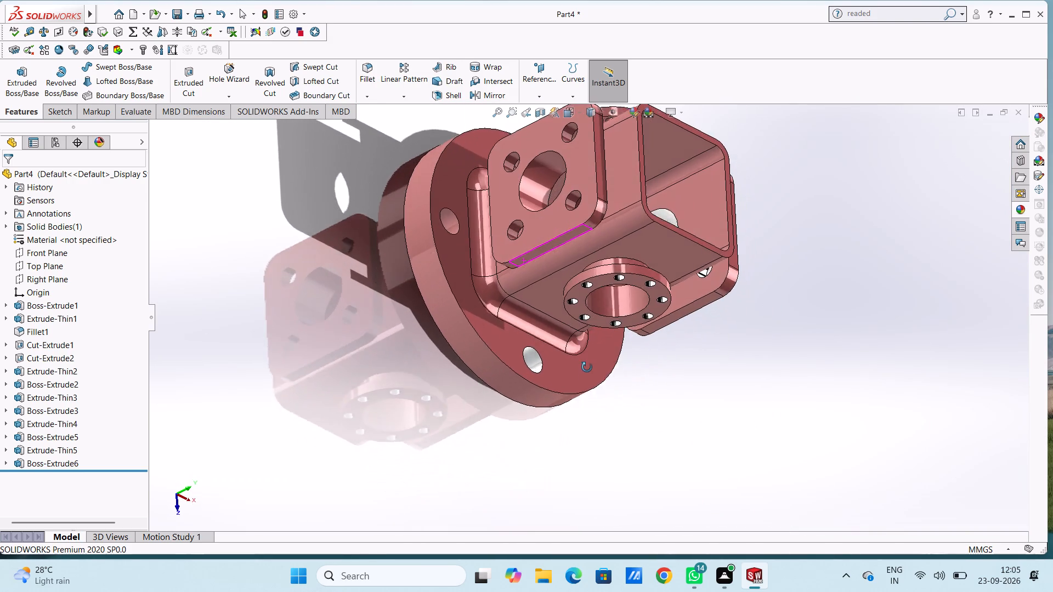
Apply the chromium plate appearance to the inner face of the disc base's bolt hole below the left square flange.
{"action": "middle_click_drag", "start_coordinate": [587, 367], "coordinate": [587, 368]}
{"action": "middle_click_drag", "start_coordinate": [434, 215], "coordinate": [406, 257]}
{"action": "middle_click_drag", "start_coordinate": [422, 235], "coordinate": [386, 209]}
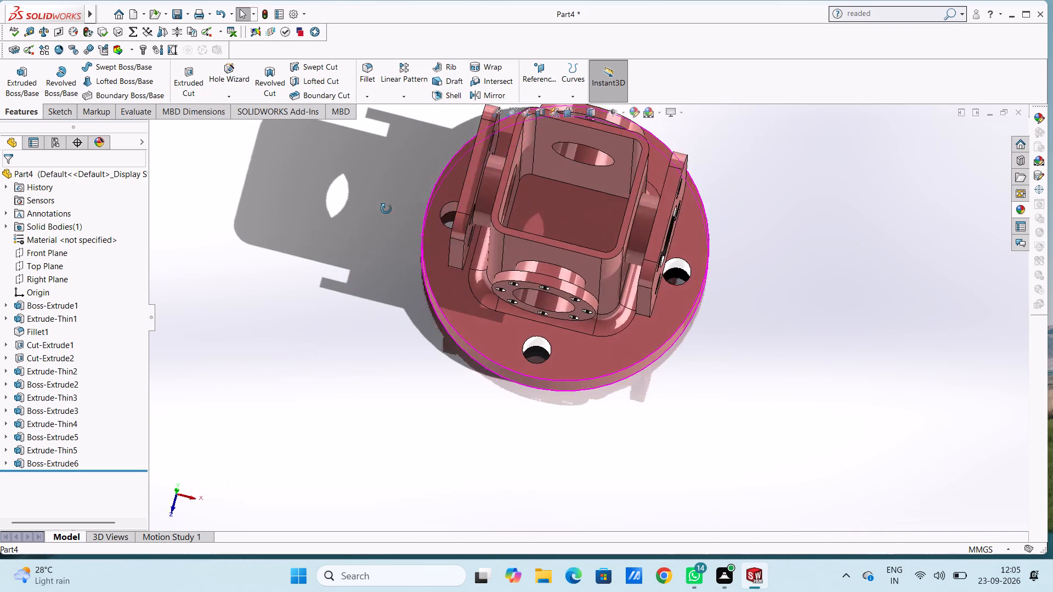
{"action": "middle_click_drag", "start_coordinate": [386, 209], "coordinate": [398, 282]}
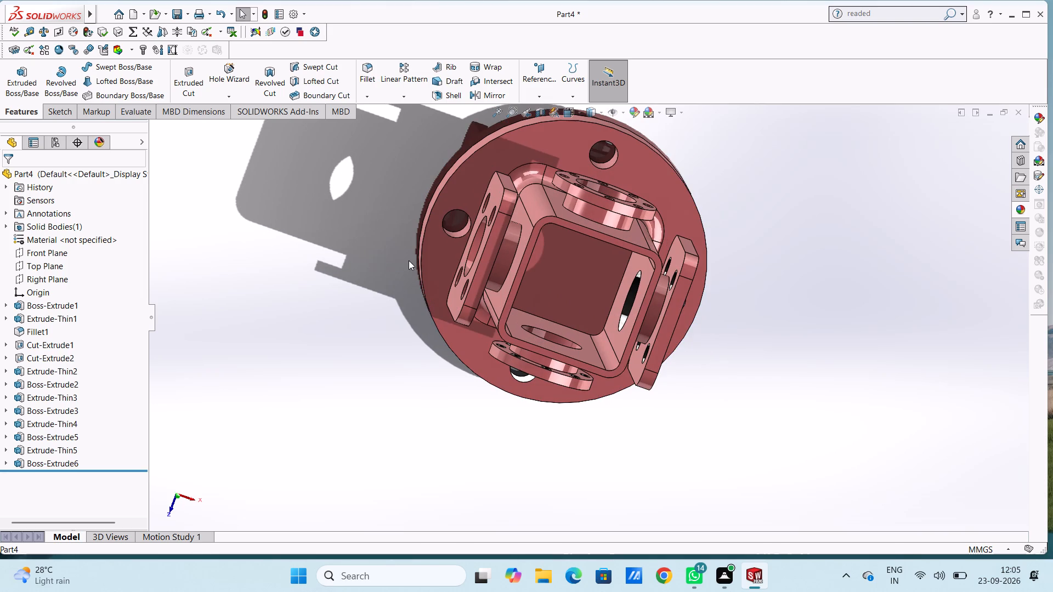
{"action": "key", "text": "ctrl+1"}
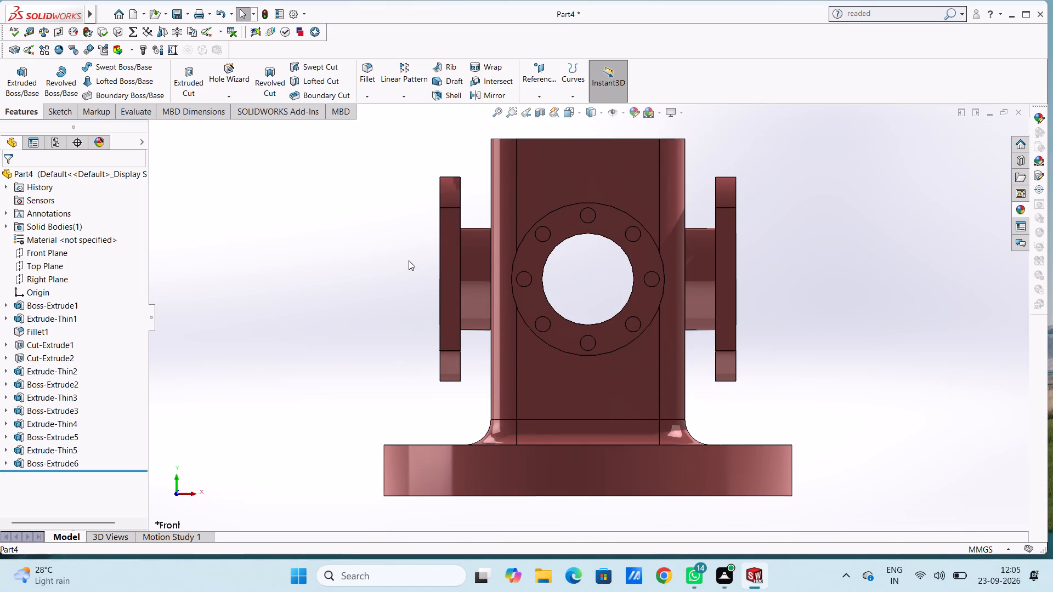
{"action": "key", "text": "ctrl+7"}
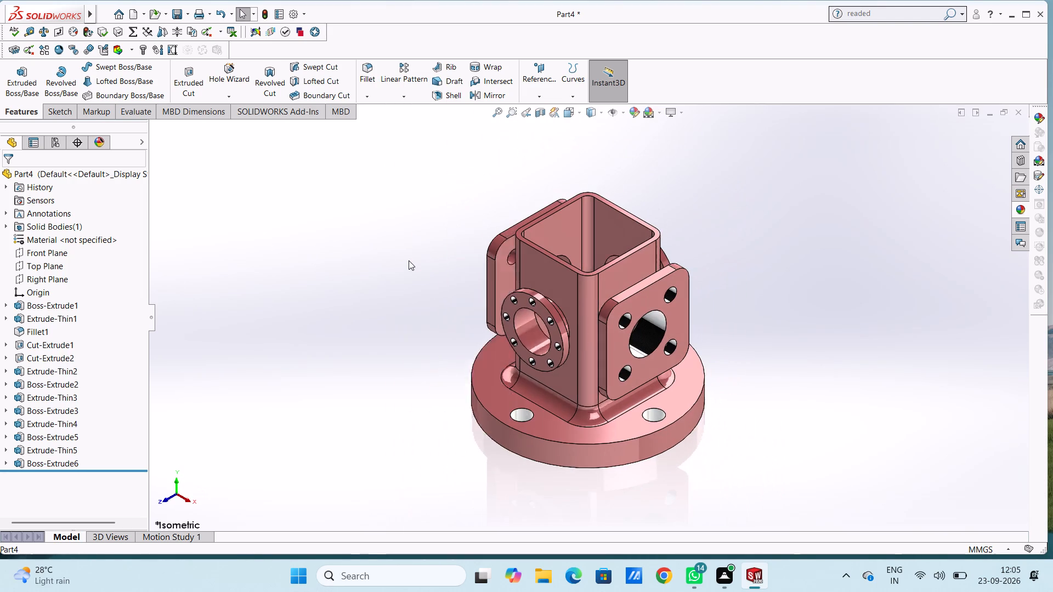
{"action": "key", "text": "ctrl+3"}
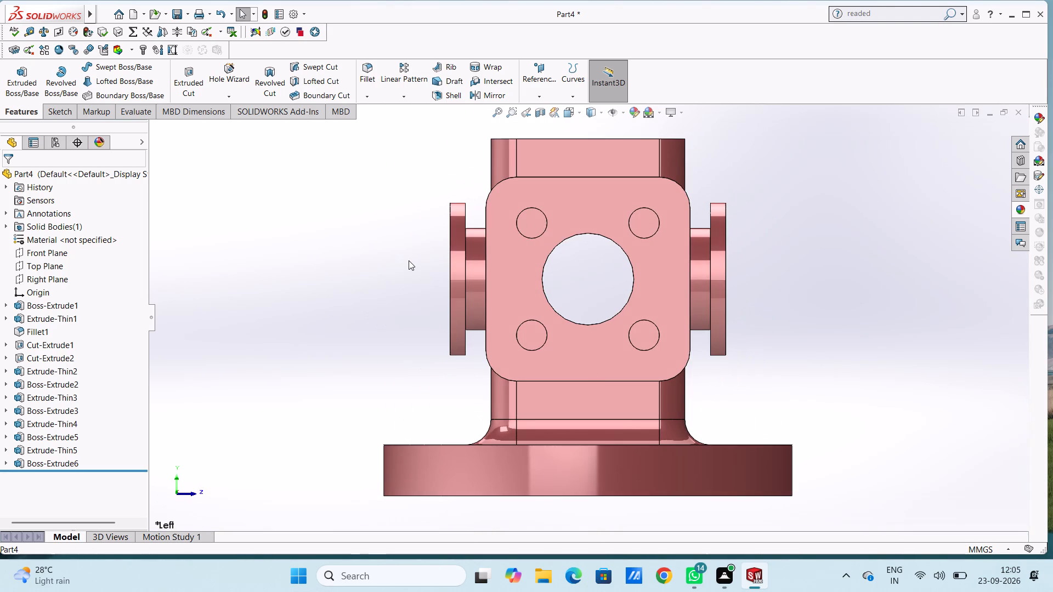
{"action": "middle_click_drag", "start_coordinate": [415, 254], "coordinate": [358, 325]}
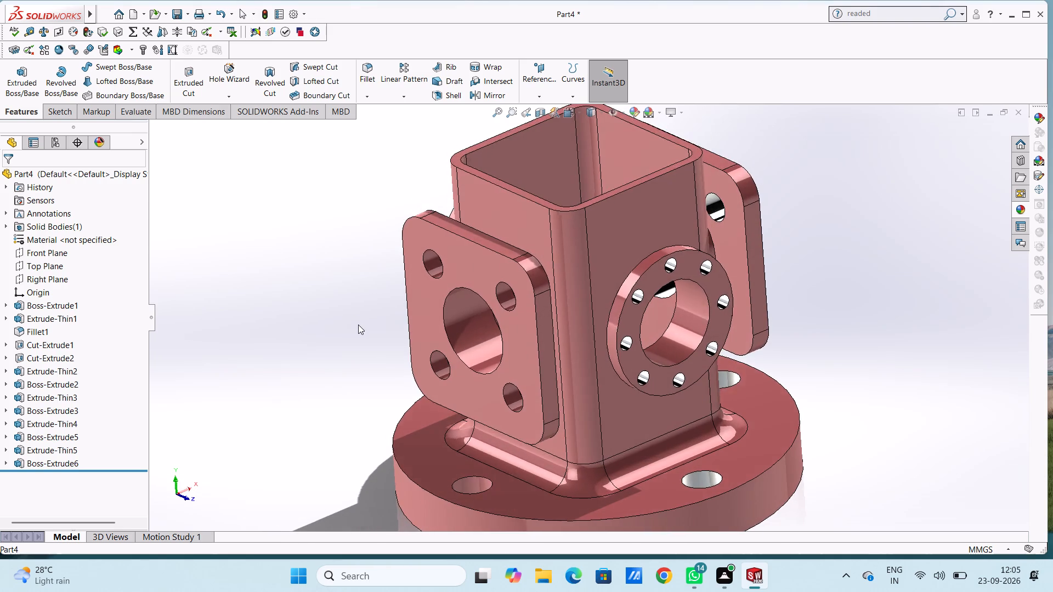
{"action": "scroll", "coordinate": [350, 328], "scroll_direction": "up", "scroll_amount": 2}
{"action": "scroll", "coordinate": [465, 441], "scroll_direction": "down", "scroll_amount": 3}
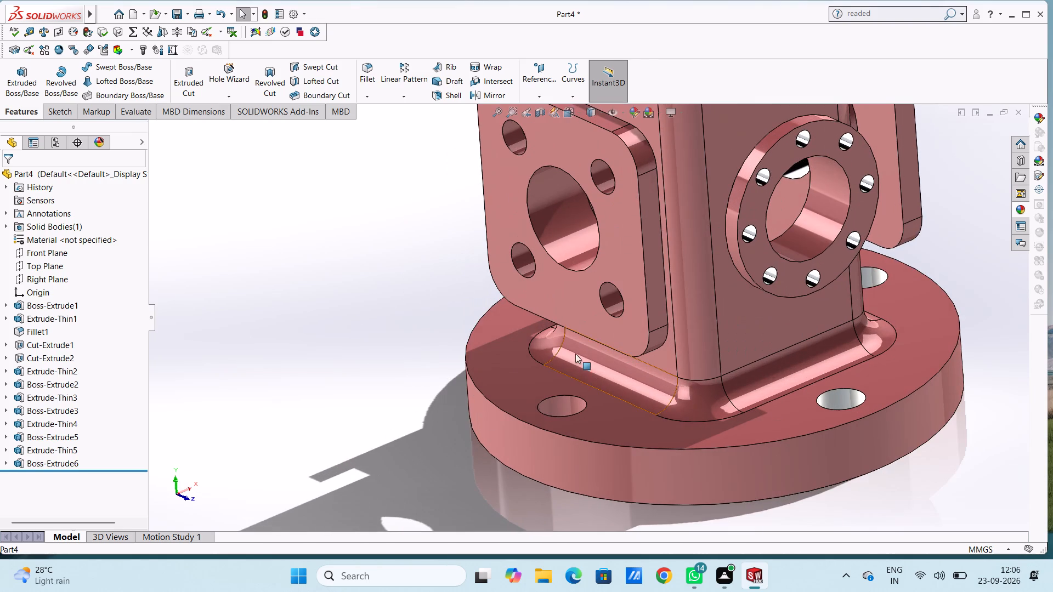
{"action": "scroll", "coordinate": [579, 331], "scroll_direction": "down", "scroll_amount": 4}
{"action": "left_click", "coordinate": [1022, 212]}
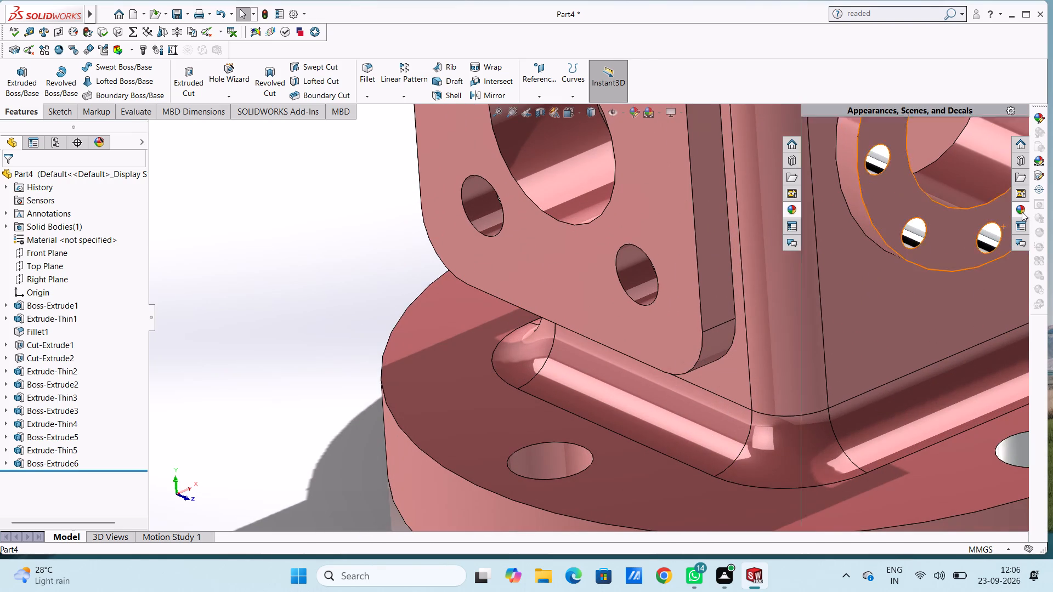
{"action": "left_click_drag", "start_coordinate": [951, 315], "coordinate": [566, 452]}
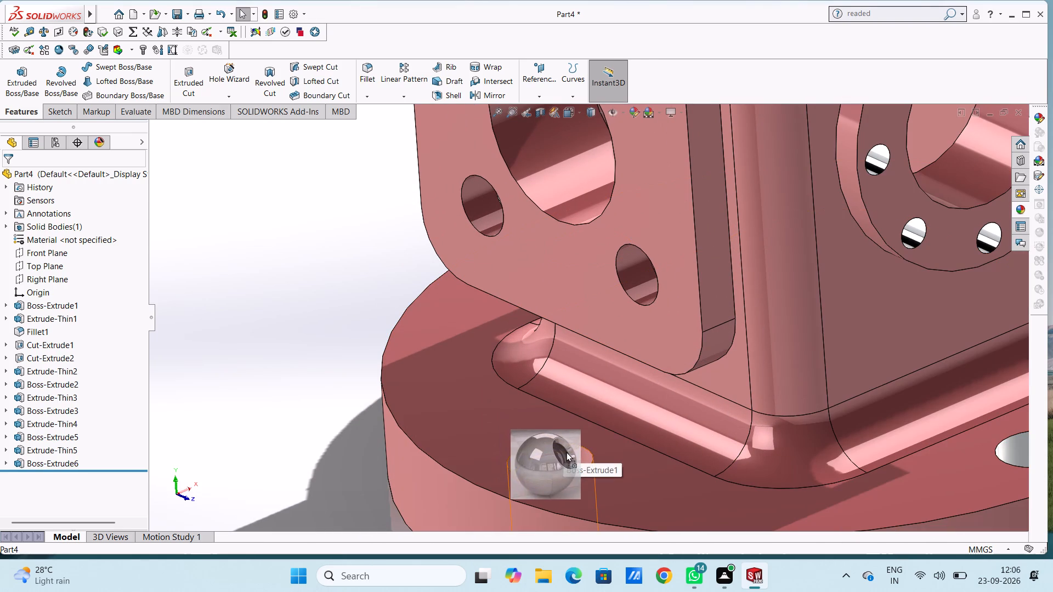
{"action": "left_click_drag", "start_coordinate": [566, 452], "coordinate": [566, 452]}
{"action": "left_click", "coordinate": [566, 452]}
Apply the chromium plate appearance to the inner faces of the left square flange's two upper bolt holes.
{"action": "scroll", "coordinate": [565, 452], "scroll_direction": "up", "scroll_amount": 4}
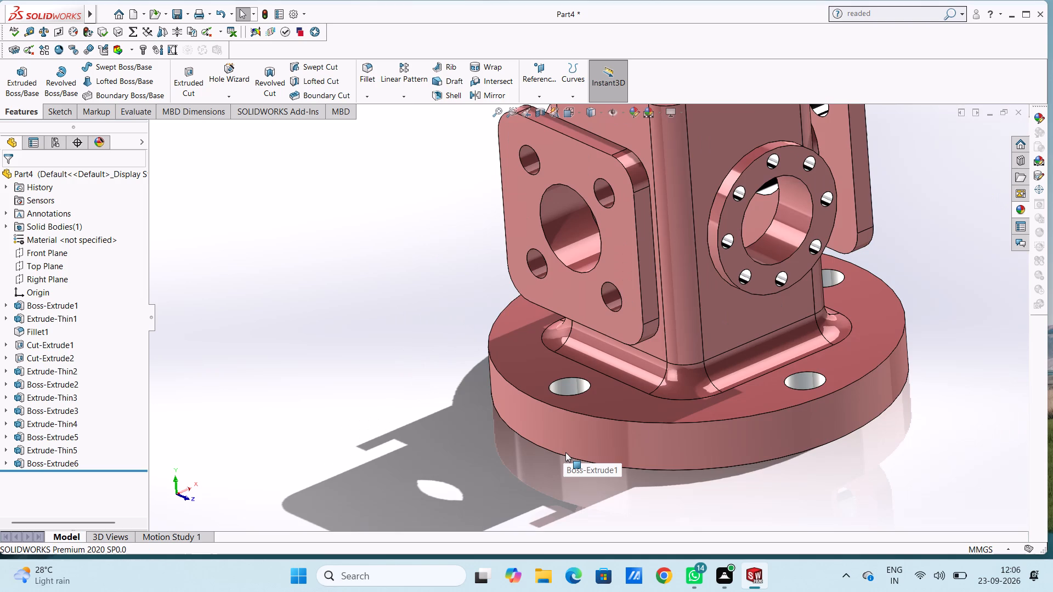
{"action": "scroll", "coordinate": [565, 452], "scroll_direction": "up", "scroll_amount": 3}
{"action": "scroll", "coordinate": [565, 260], "scroll_direction": "down", "scroll_amount": 4}
{"action": "scroll", "coordinate": [578, 207], "scroll_direction": "down", "scroll_amount": 5}
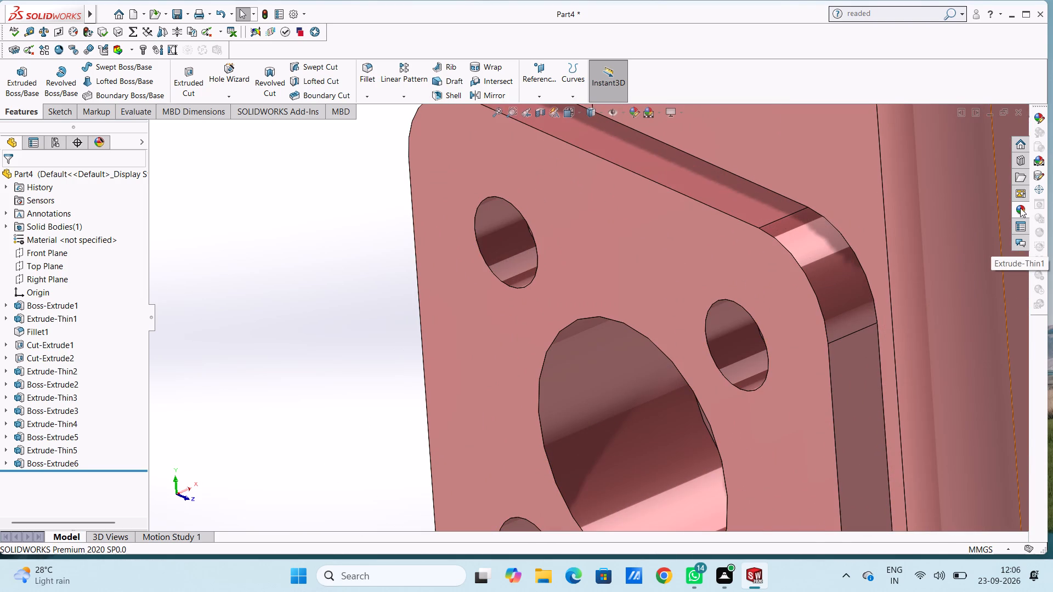
{"action": "left_click", "coordinate": [1020, 208]}
{"action": "left_click_drag", "start_coordinate": [946, 326], "coordinate": [501, 240]}
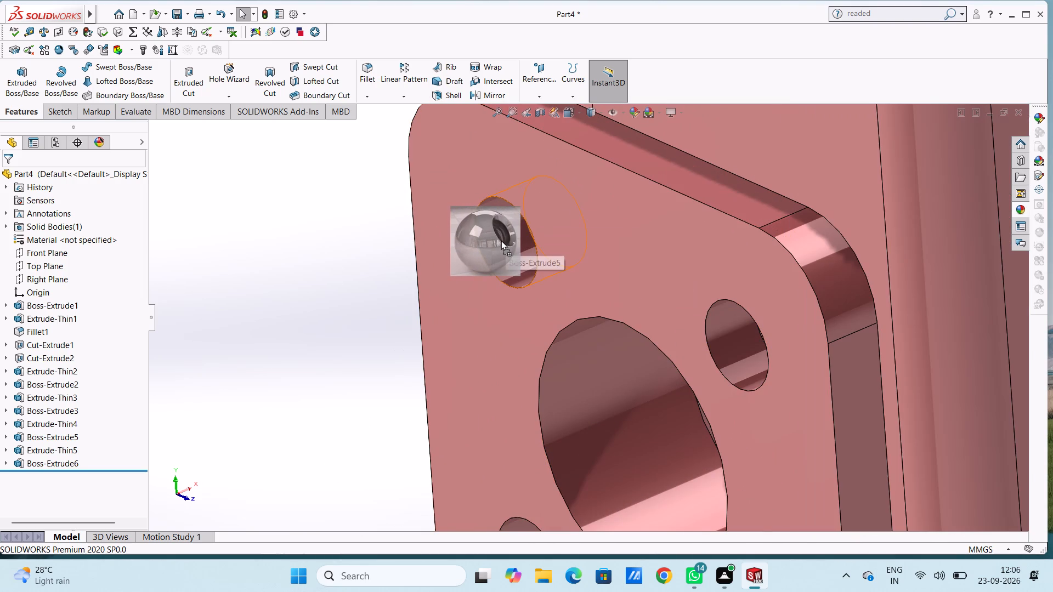
{"action": "left_click_drag", "start_coordinate": [501, 240], "coordinate": [500, 240]}
{"action": "left_click", "coordinate": [500, 240]}
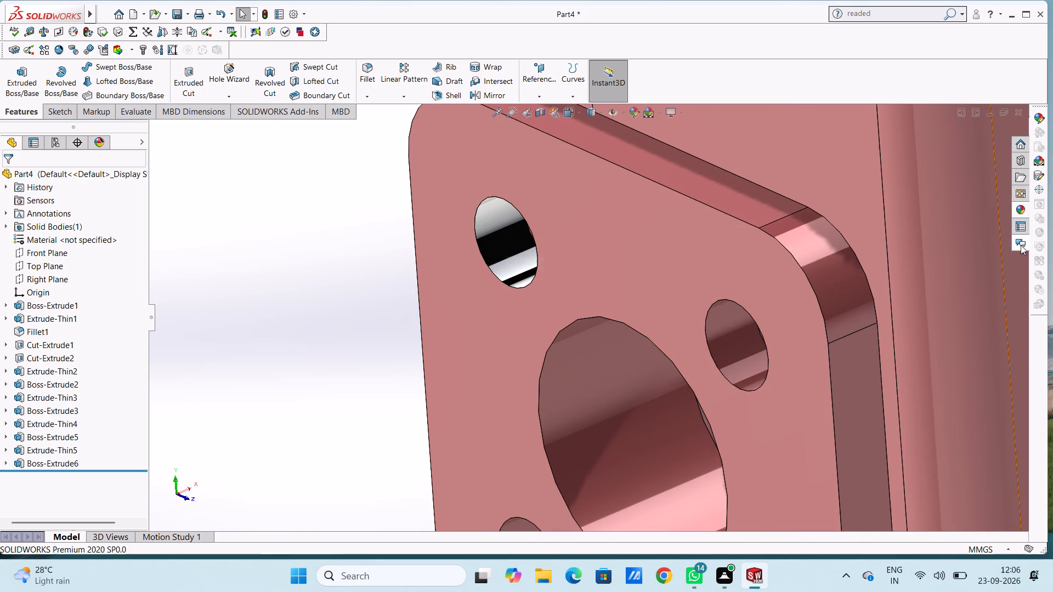
{"action": "left_click", "coordinate": [1022, 207]}
{"action": "left_click_drag", "start_coordinate": [956, 321], "coordinate": [754, 343]}
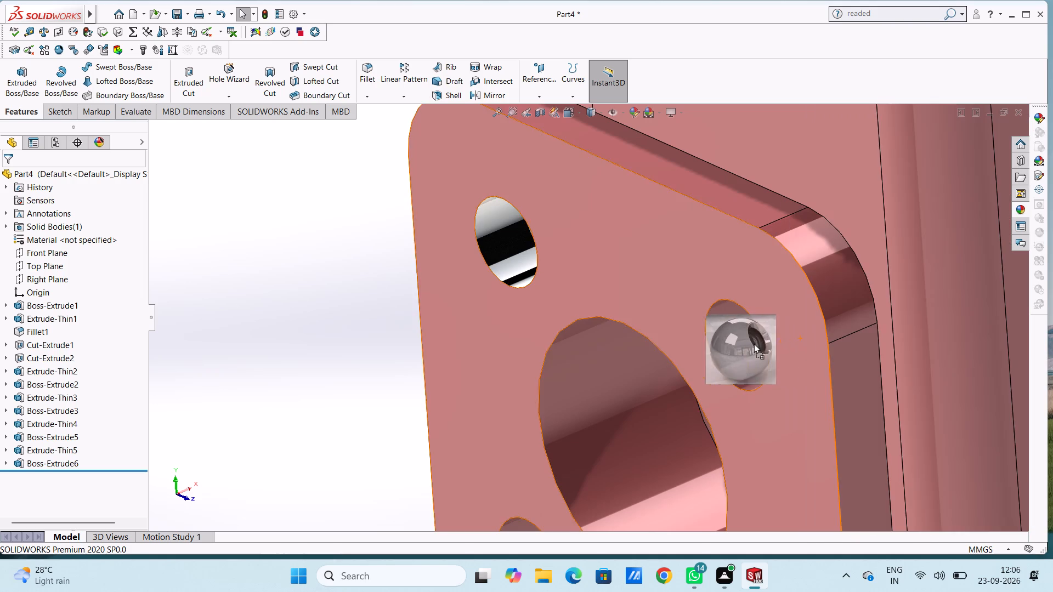
{"action": "left_click_drag", "start_coordinate": [754, 343], "coordinate": [737, 344]}
{"action": "left_click", "coordinate": [737, 344]}
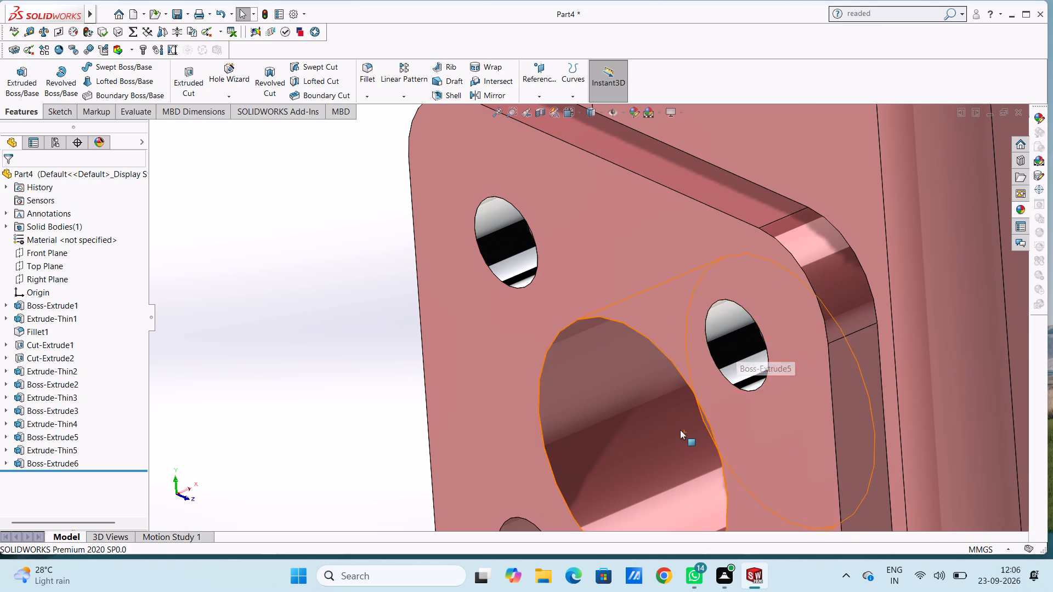
Apply the chromium plate appearance to the inner face of the left square flange's large central bore.
{"action": "scroll", "coordinate": [680, 430], "scroll_direction": "up", "scroll_amount": 6}
{"action": "scroll", "coordinate": [536, 411], "scroll_direction": "down", "scroll_amount": 4}
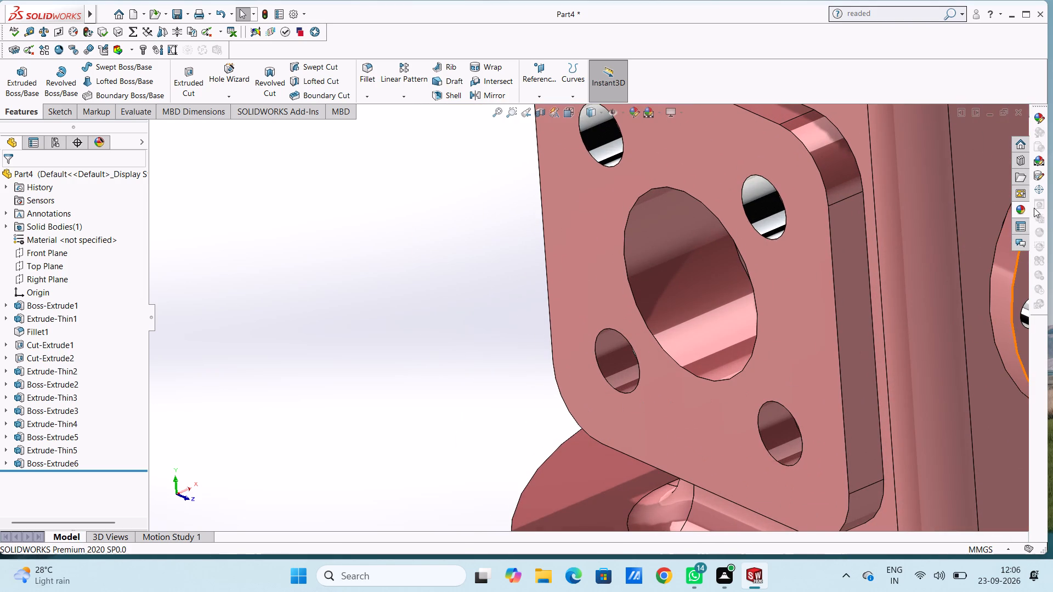
{"action": "left_click", "coordinate": [1022, 209]}
{"action": "left_click_drag", "start_coordinate": [943, 314], "coordinate": [700, 285]}
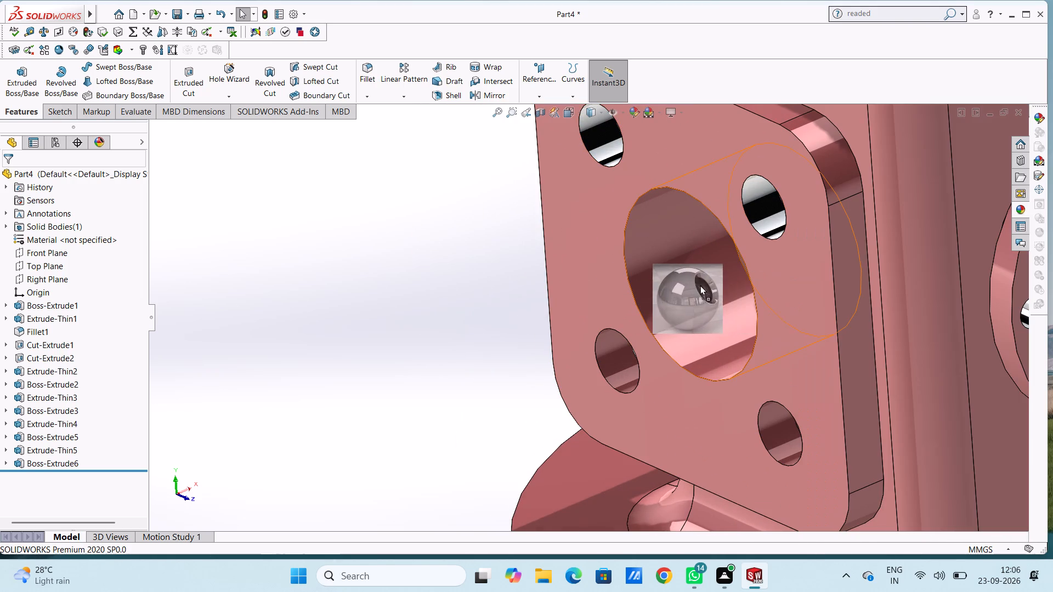
{"action": "left_click_drag", "start_coordinate": [700, 285], "coordinate": [699, 285]}
{"action": "left_click", "coordinate": [698, 285]}
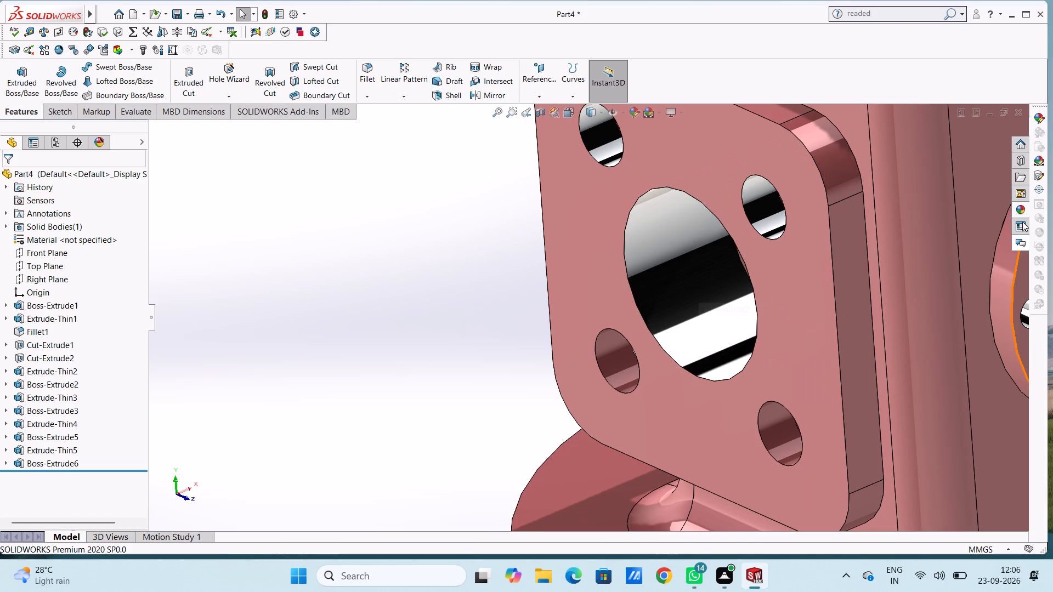
Apply the chromium plate appearance to the inner faces of the left square flange's two lower bolt holes.
{"action": "left_click", "coordinate": [1022, 208]}
{"action": "left_click_drag", "start_coordinate": [950, 326], "coordinate": [626, 371]}
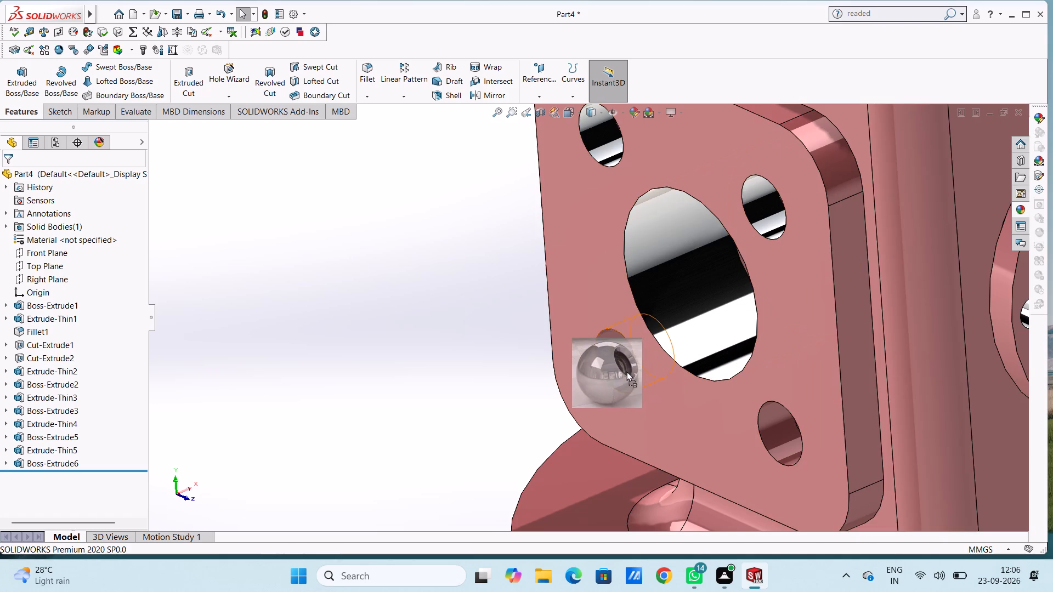
{"action": "left_click_drag", "start_coordinate": [626, 371], "coordinate": [624, 372]}
{"action": "left_click", "coordinate": [621, 372]}
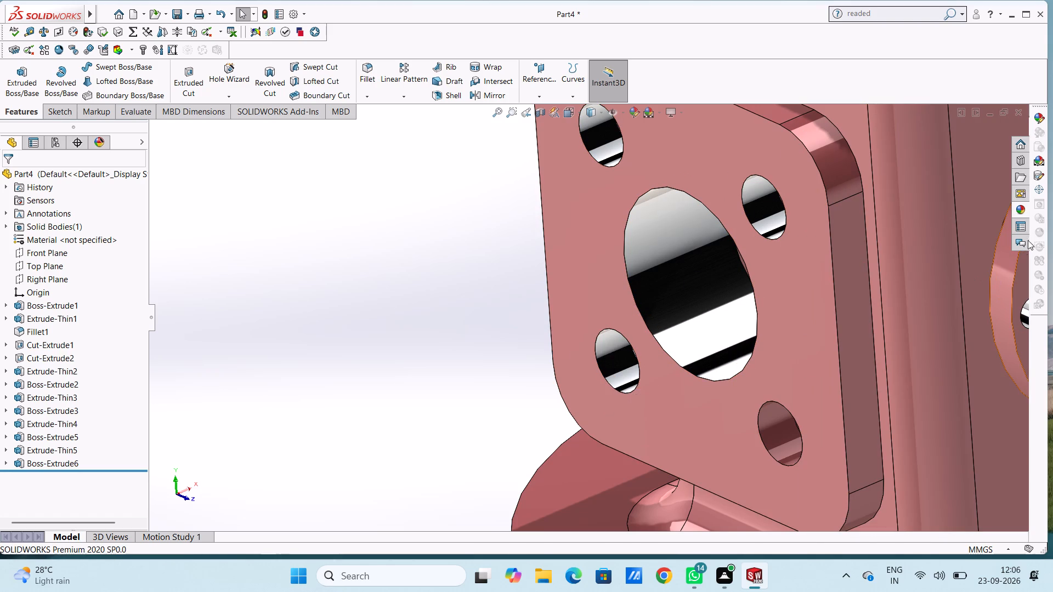
{"action": "left_click", "coordinate": [1023, 207]}
{"action": "left_click_drag", "start_coordinate": [949, 325], "coordinate": [827, 378]}
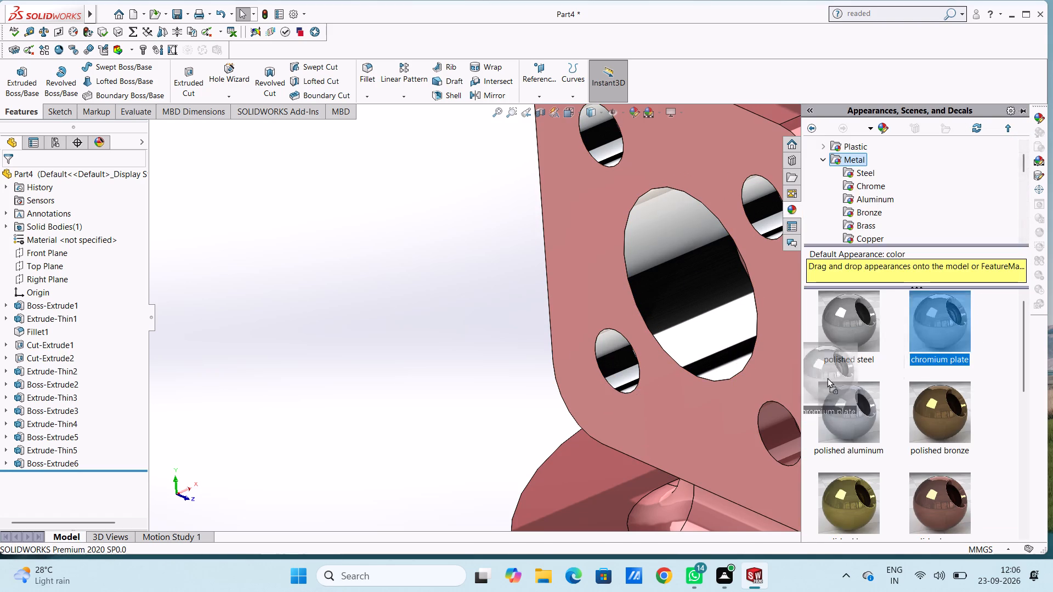
{"action": "left_click_drag", "start_coordinate": [827, 378], "coordinate": [796, 437]}
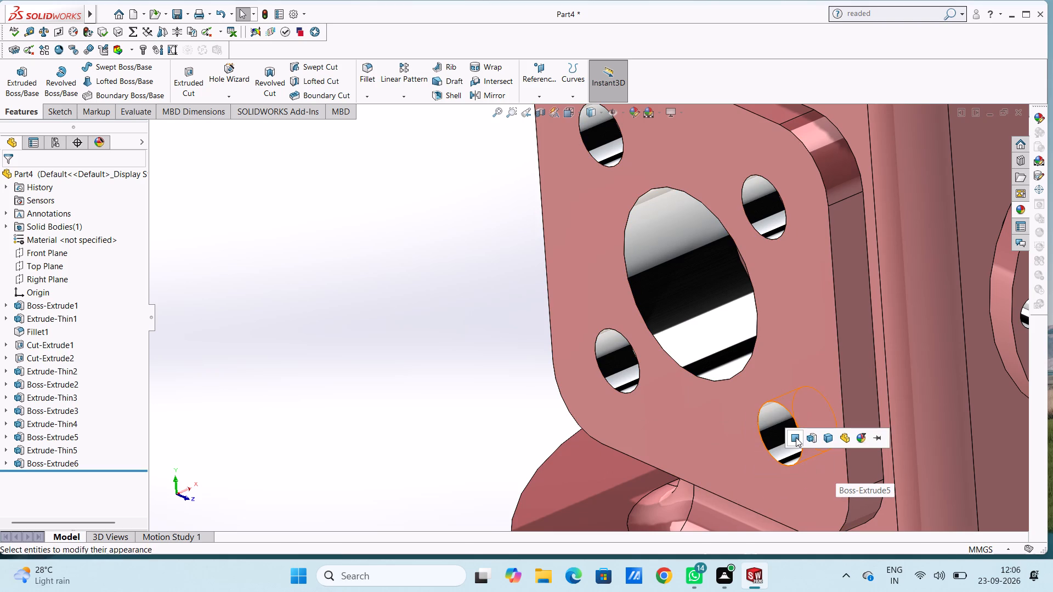
{"action": "left_click", "coordinate": [796, 437]}
Apply the chromium plate appearance to the inner face of the front round flange's central bore.
{"action": "scroll", "coordinate": [795, 437], "scroll_direction": "up", "scroll_amount": 4}
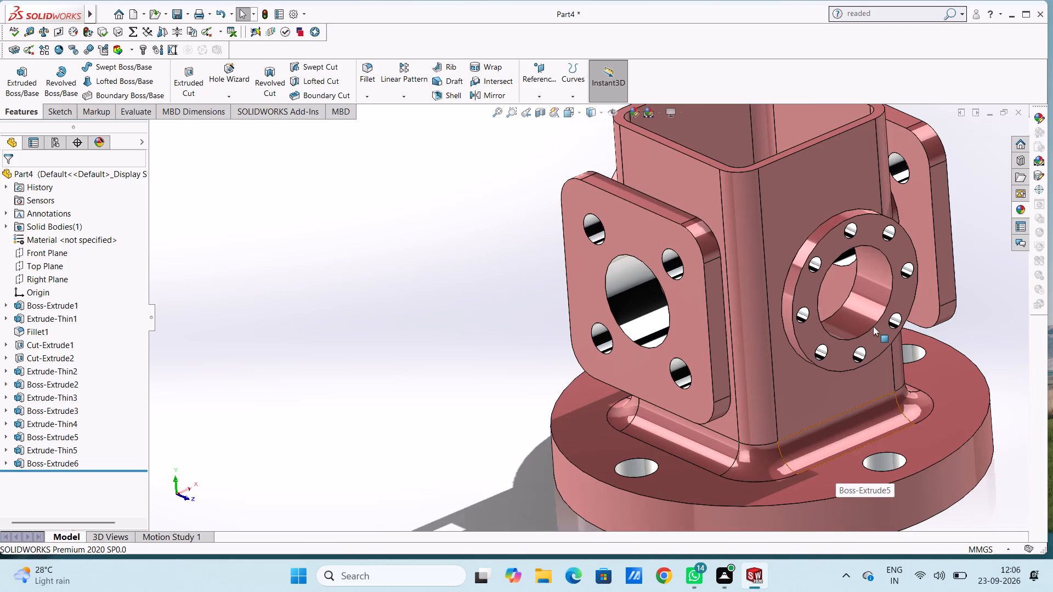
{"action": "scroll", "coordinate": [877, 311], "scroll_direction": "down", "scroll_amount": 4}
{"action": "left_click", "coordinate": [1026, 212]}
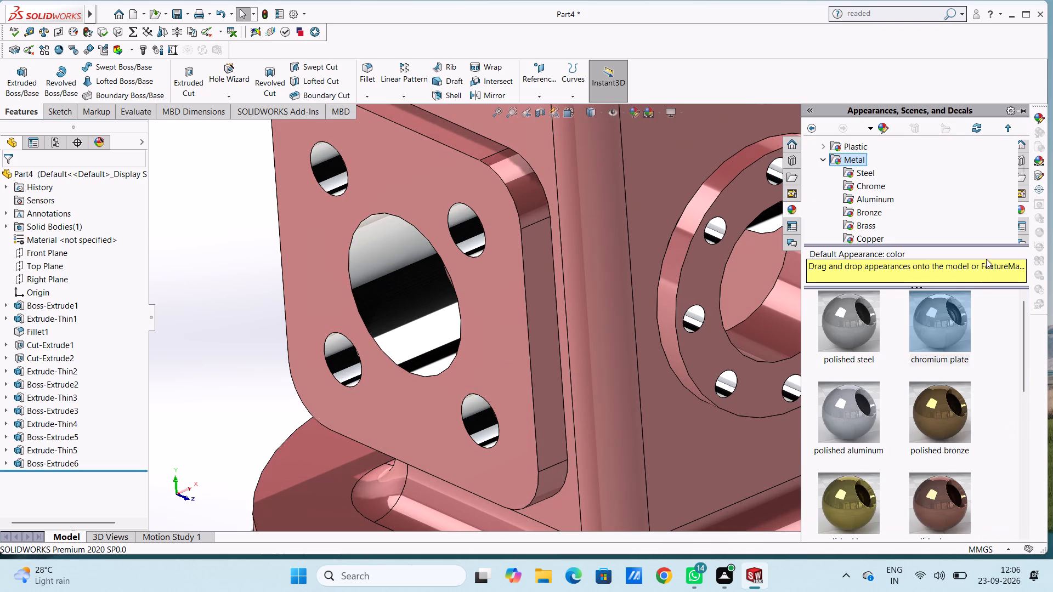
{"action": "left_click_drag", "start_coordinate": [942, 317], "coordinate": [801, 277]}
{"action": "left_click", "coordinate": [801, 277]}
Apply the chromium plate appearance to the inner face of the disc base's bolt hole below the back round flange.
{"action": "scroll", "coordinate": [801, 277], "scroll_direction": "up", "scroll_amount": 7}
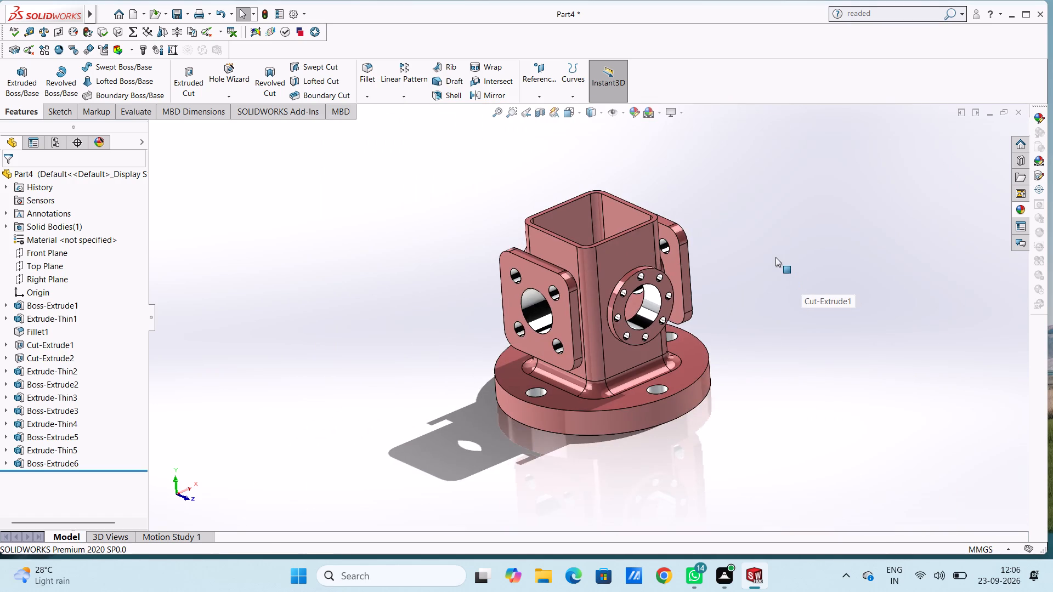
{"action": "middle_click_drag", "start_coordinate": [775, 257], "coordinate": [846, 443]}
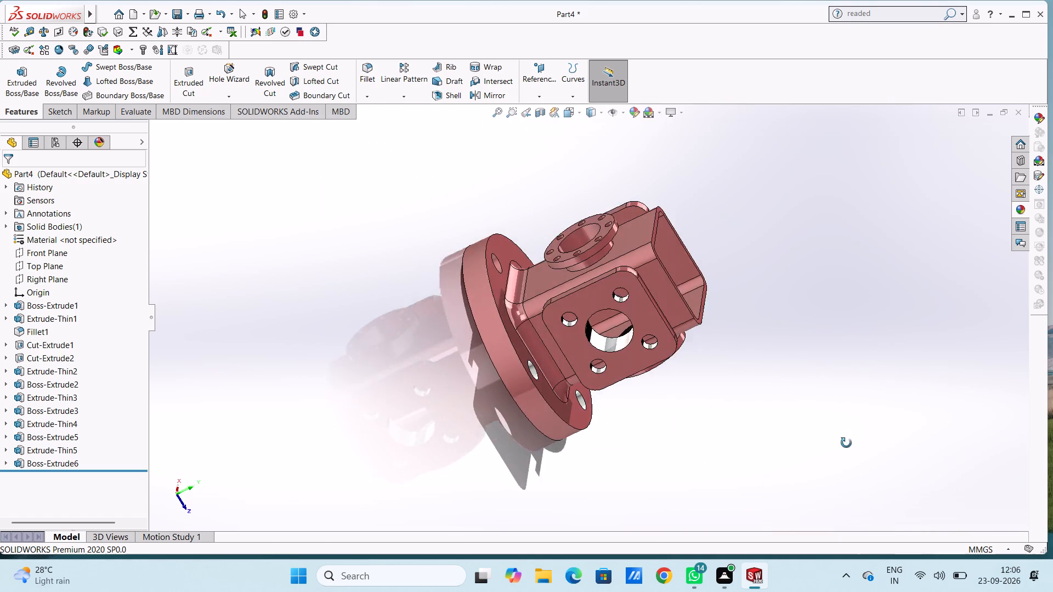
{"action": "middle_click_drag", "start_coordinate": [846, 443], "coordinate": [772, 424]}
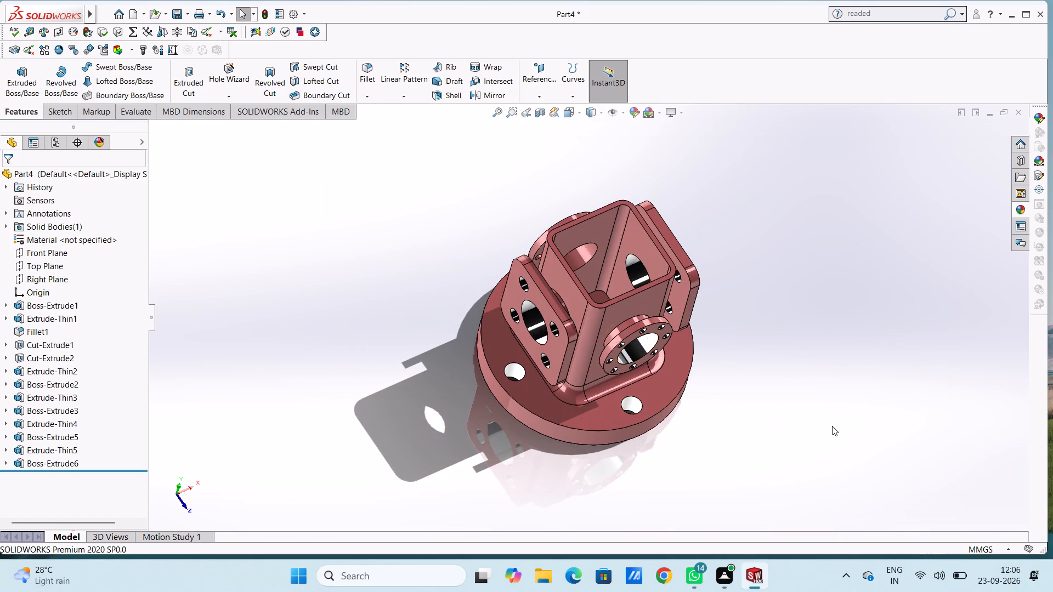
{"action": "key", "text": "ctrl+3"}
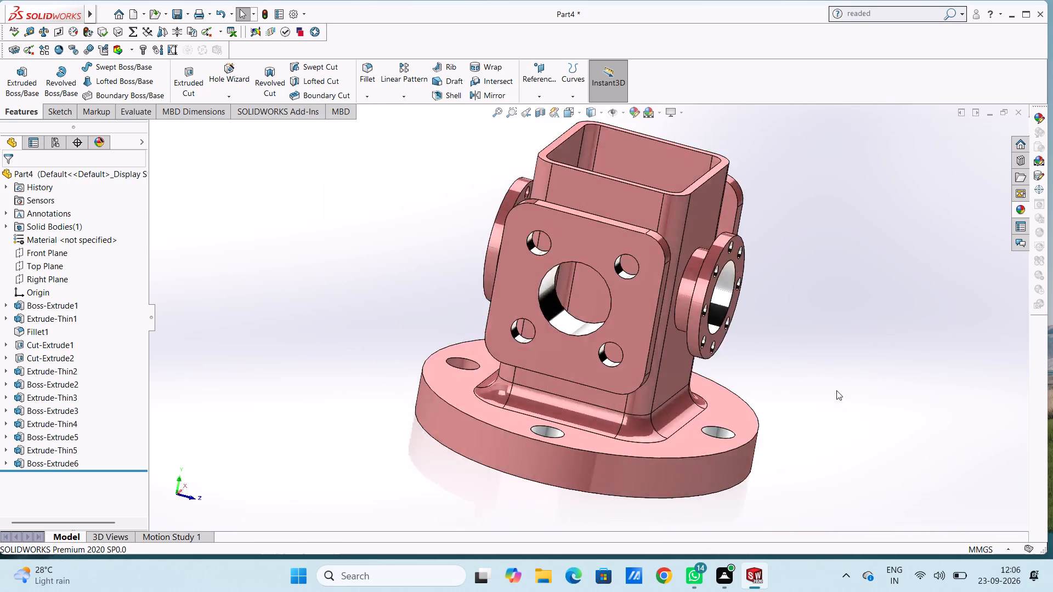
{"action": "key", "text": "ctrl+2"}
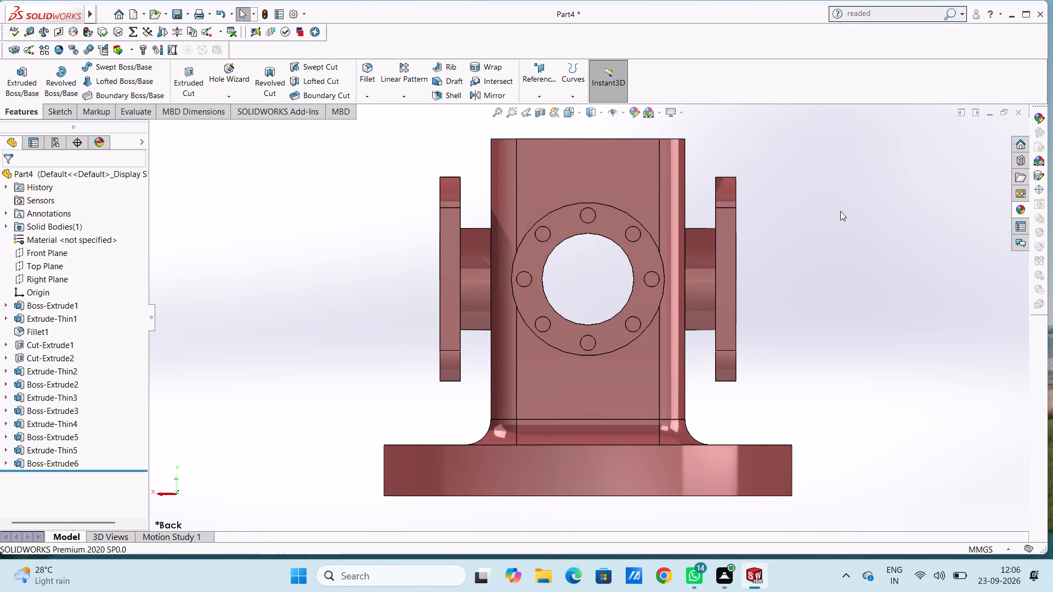
{"action": "middle_click_drag", "start_coordinate": [848, 223], "coordinate": [804, 304]}
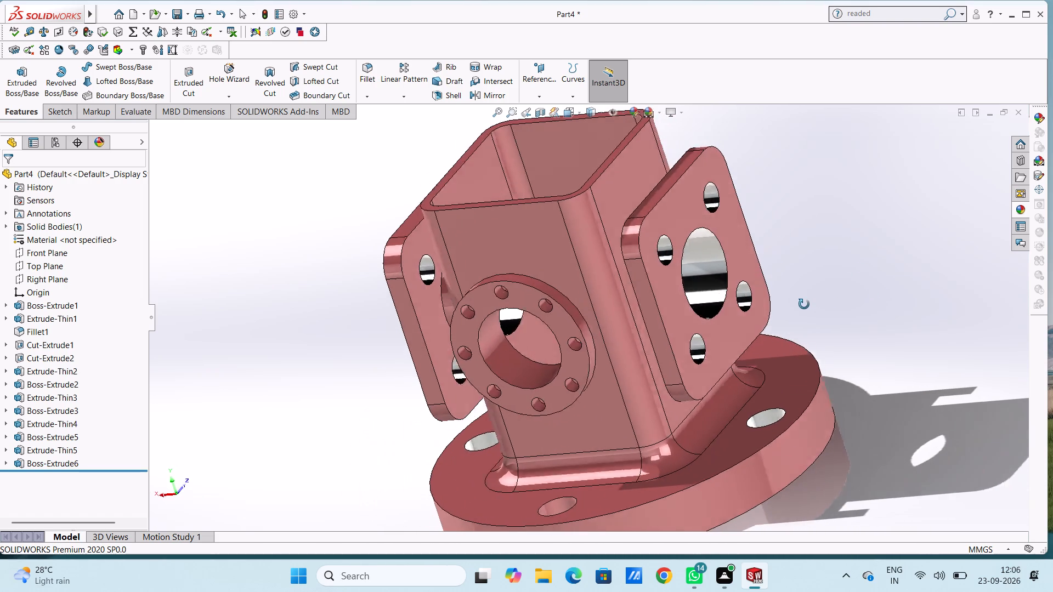
{"action": "middle_click_drag", "start_coordinate": [804, 304], "coordinate": [825, 307]}
{"action": "scroll", "coordinate": [693, 403], "scroll_direction": "up", "scroll_amount": 3}
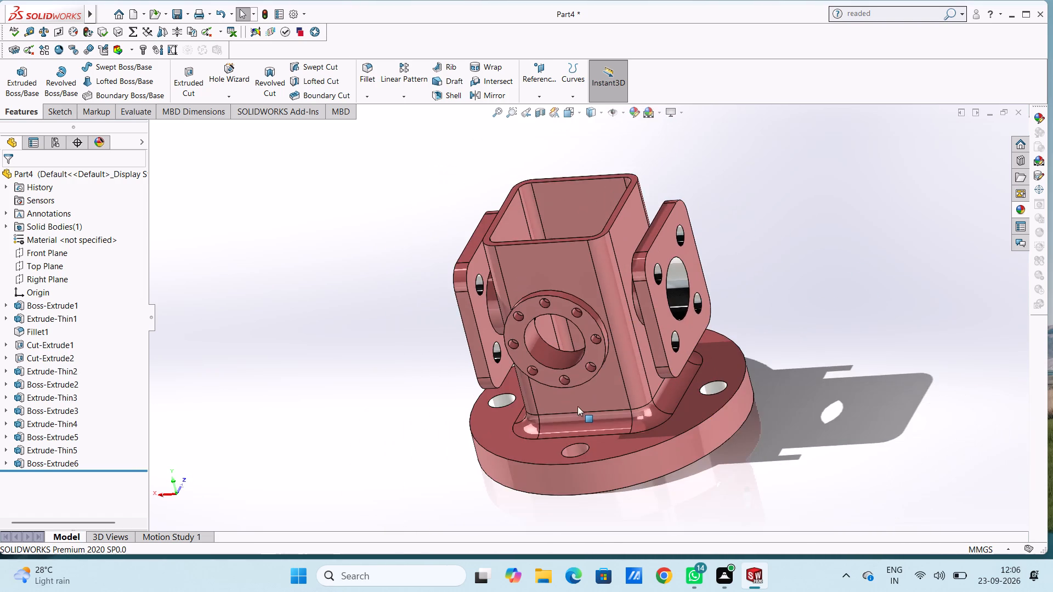
{"action": "scroll", "coordinate": [578, 406], "scroll_direction": "down", "scroll_amount": 8}
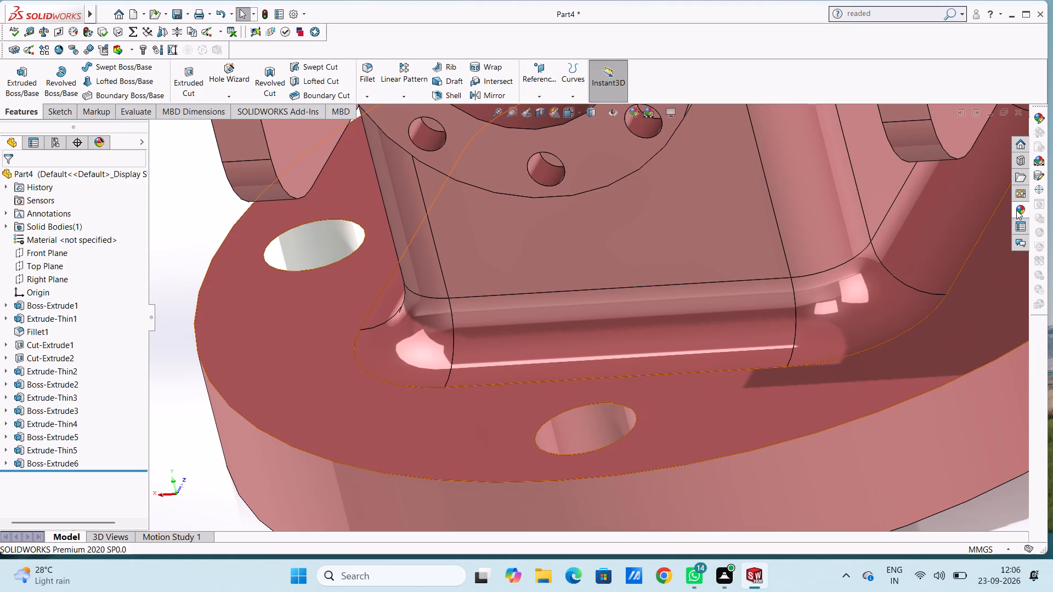
{"action": "left_click", "coordinate": [1016, 210]}
{"action": "left_click_drag", "start_coordinate": [937, 322], "coordinate": [608, 420]}
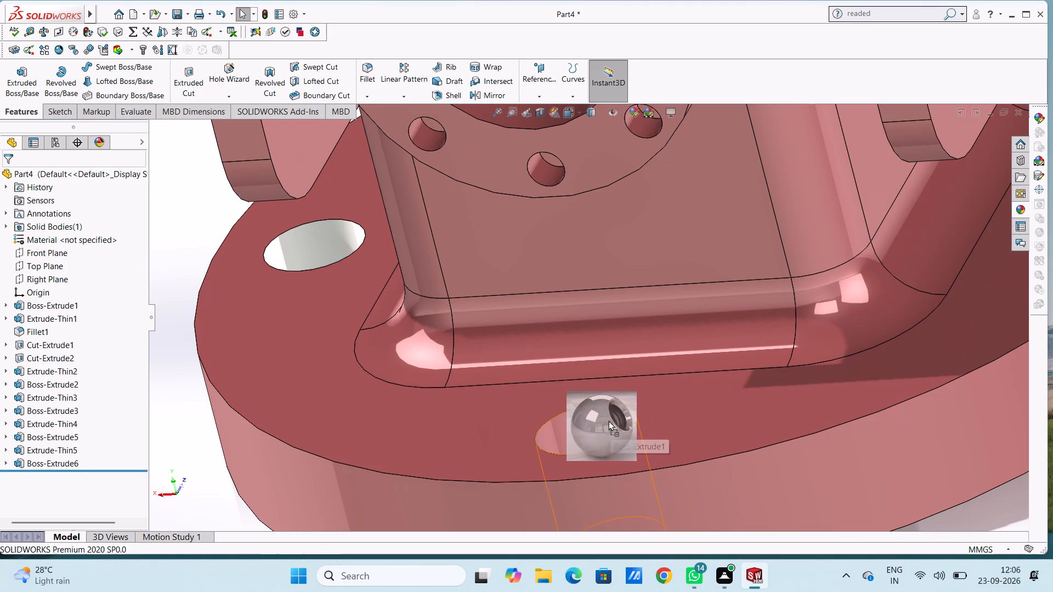
{"action": "left_click_drag", "start_coordinate": [608, 420], "coordinate": [597, 406]}
{"action": "left_click", "coordinate": [597, 406]}
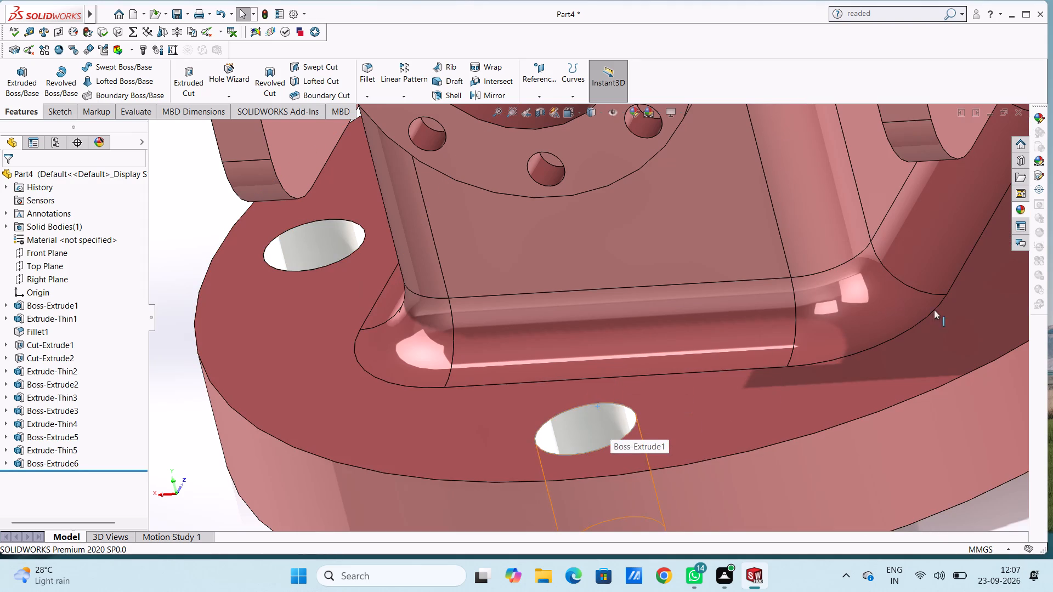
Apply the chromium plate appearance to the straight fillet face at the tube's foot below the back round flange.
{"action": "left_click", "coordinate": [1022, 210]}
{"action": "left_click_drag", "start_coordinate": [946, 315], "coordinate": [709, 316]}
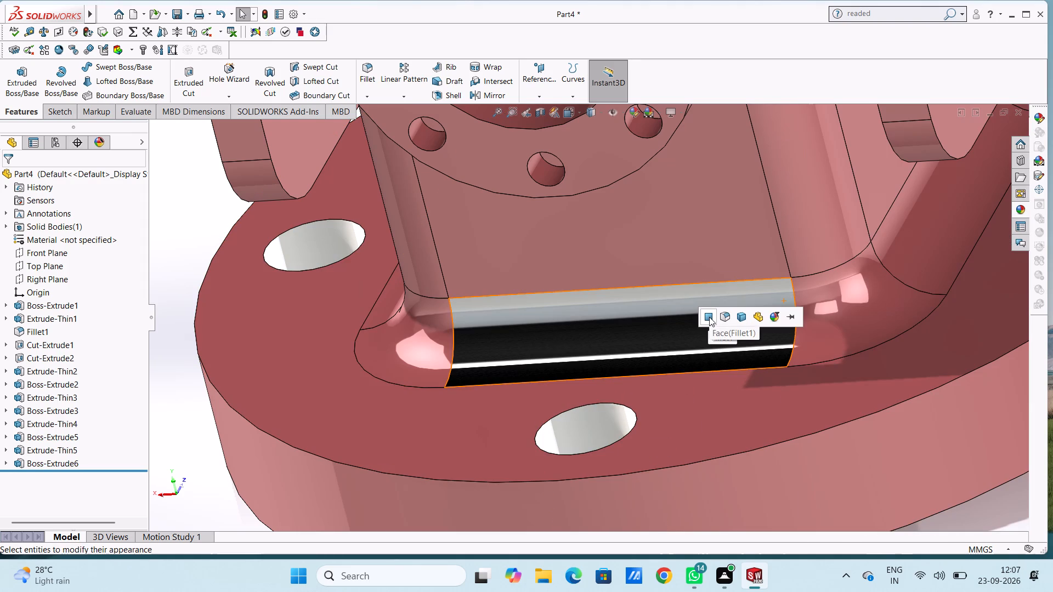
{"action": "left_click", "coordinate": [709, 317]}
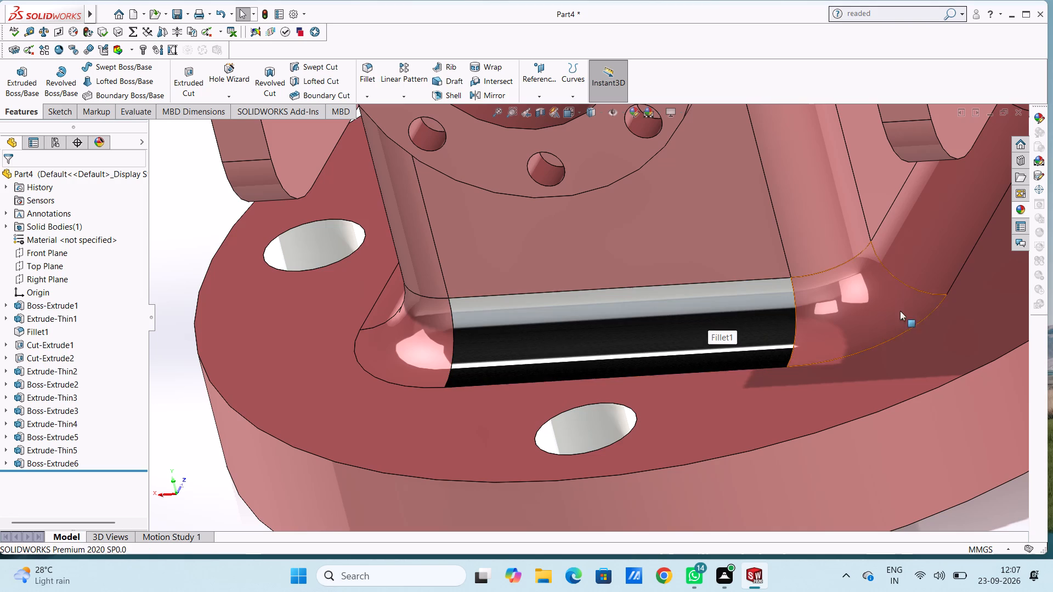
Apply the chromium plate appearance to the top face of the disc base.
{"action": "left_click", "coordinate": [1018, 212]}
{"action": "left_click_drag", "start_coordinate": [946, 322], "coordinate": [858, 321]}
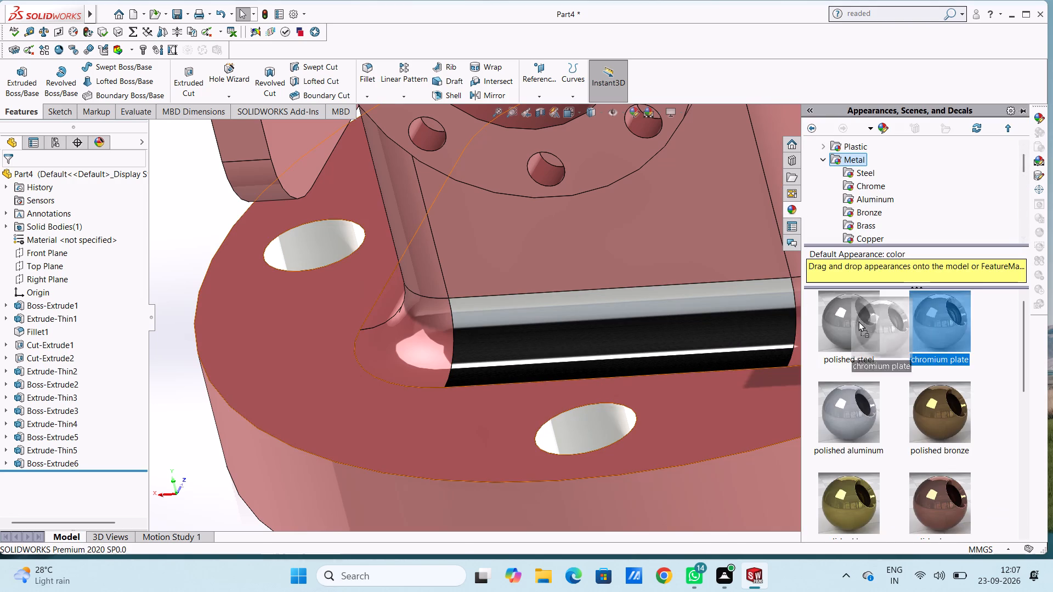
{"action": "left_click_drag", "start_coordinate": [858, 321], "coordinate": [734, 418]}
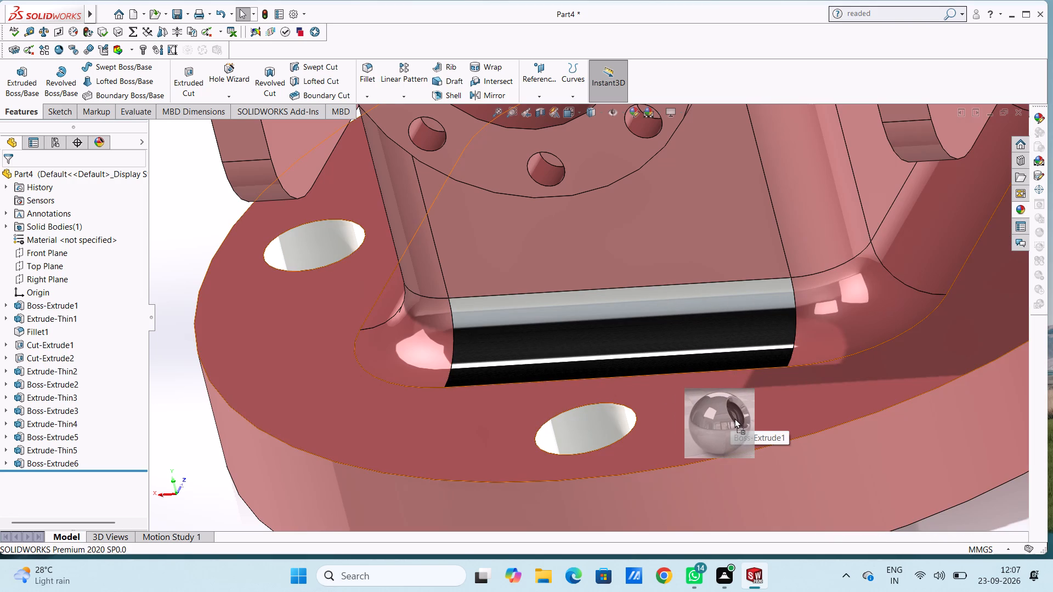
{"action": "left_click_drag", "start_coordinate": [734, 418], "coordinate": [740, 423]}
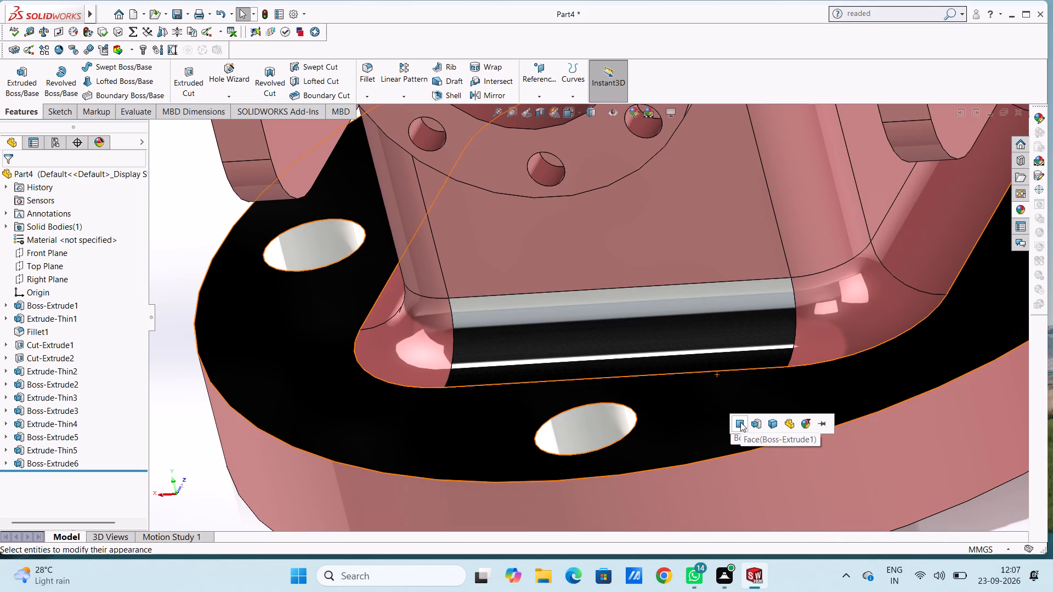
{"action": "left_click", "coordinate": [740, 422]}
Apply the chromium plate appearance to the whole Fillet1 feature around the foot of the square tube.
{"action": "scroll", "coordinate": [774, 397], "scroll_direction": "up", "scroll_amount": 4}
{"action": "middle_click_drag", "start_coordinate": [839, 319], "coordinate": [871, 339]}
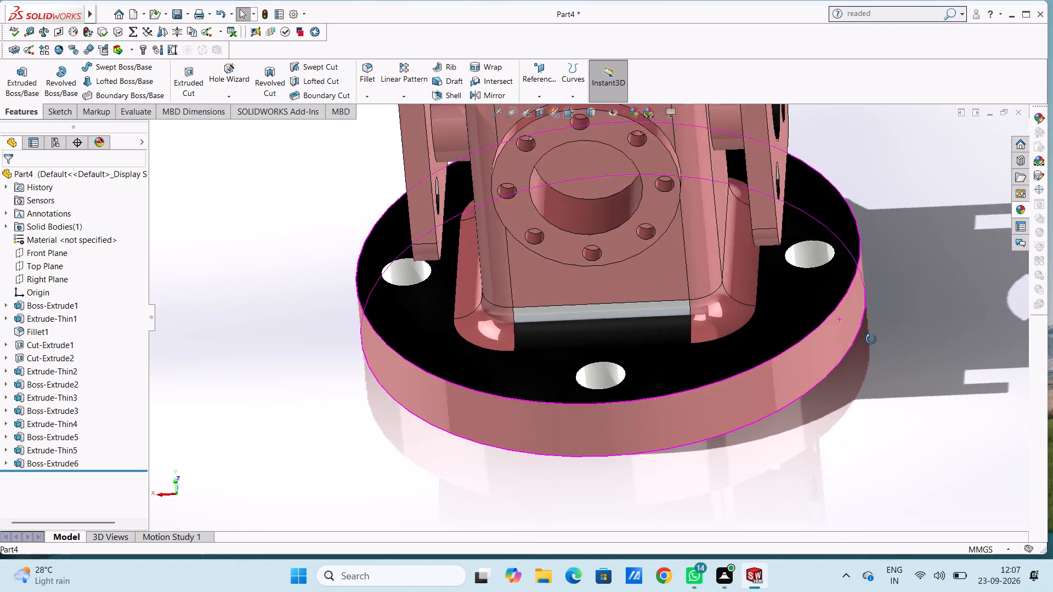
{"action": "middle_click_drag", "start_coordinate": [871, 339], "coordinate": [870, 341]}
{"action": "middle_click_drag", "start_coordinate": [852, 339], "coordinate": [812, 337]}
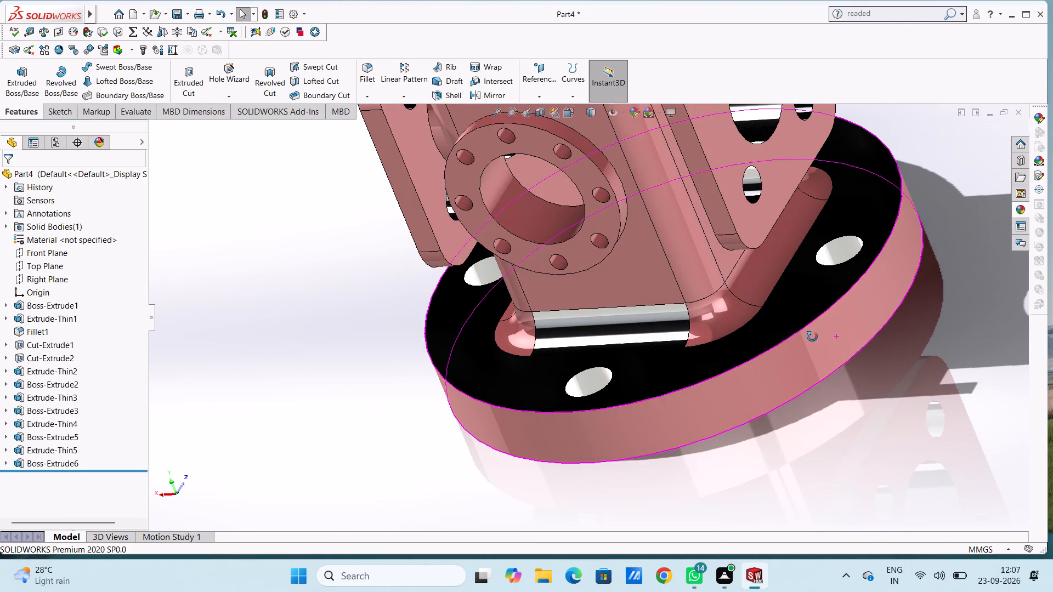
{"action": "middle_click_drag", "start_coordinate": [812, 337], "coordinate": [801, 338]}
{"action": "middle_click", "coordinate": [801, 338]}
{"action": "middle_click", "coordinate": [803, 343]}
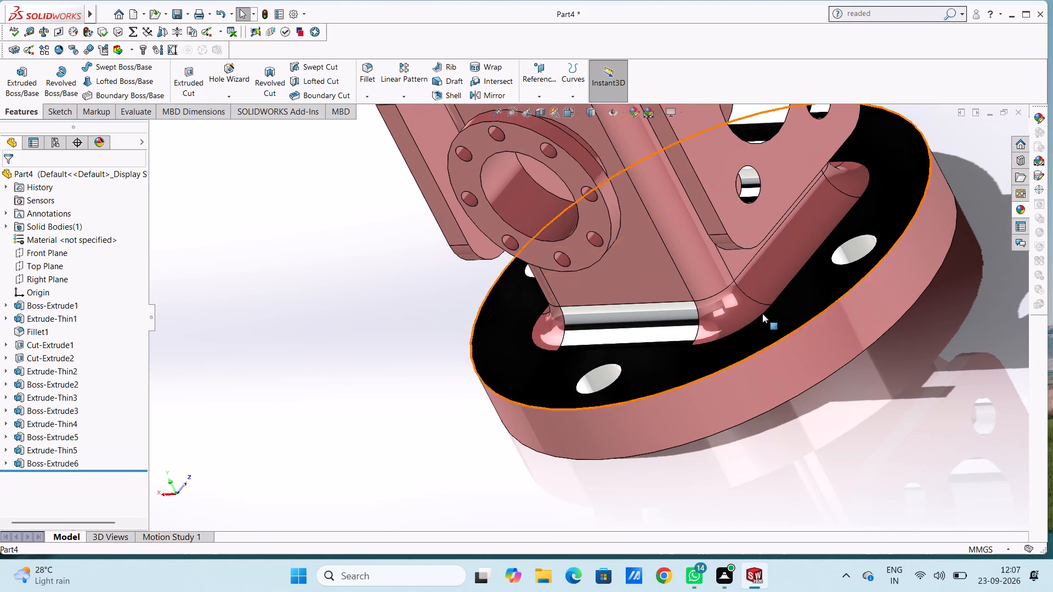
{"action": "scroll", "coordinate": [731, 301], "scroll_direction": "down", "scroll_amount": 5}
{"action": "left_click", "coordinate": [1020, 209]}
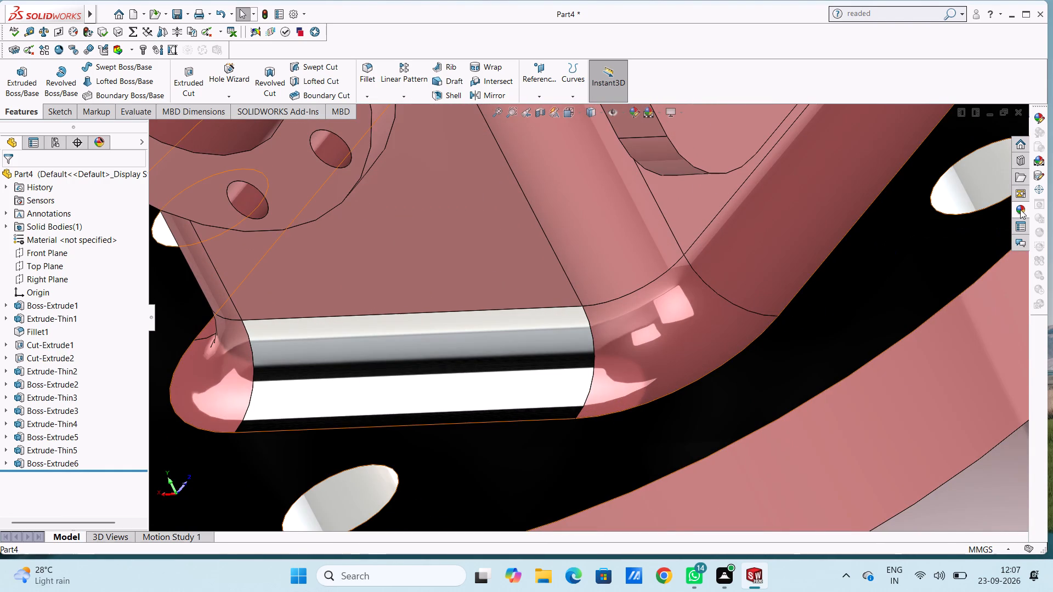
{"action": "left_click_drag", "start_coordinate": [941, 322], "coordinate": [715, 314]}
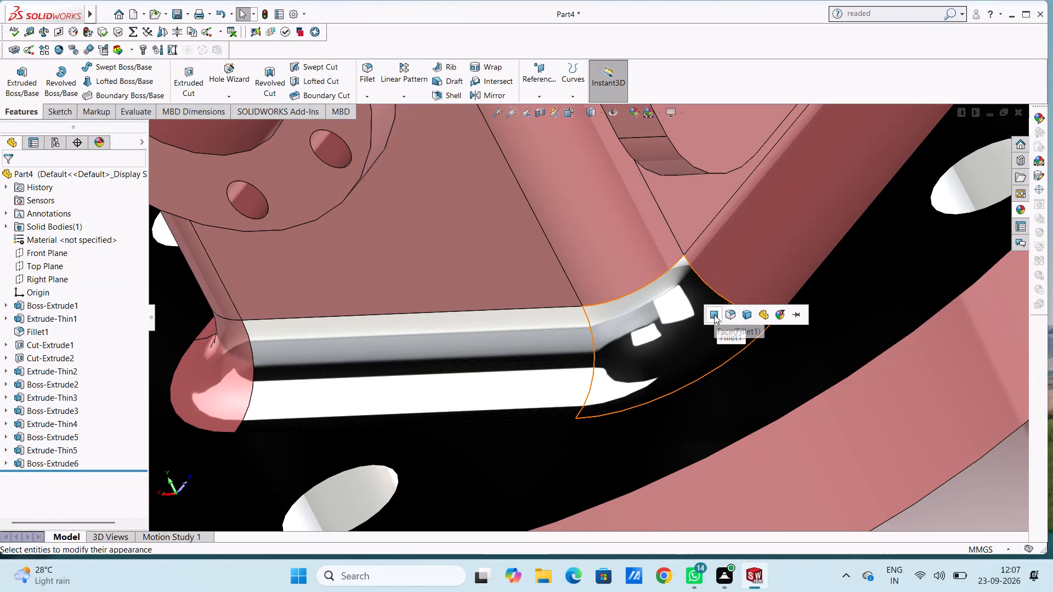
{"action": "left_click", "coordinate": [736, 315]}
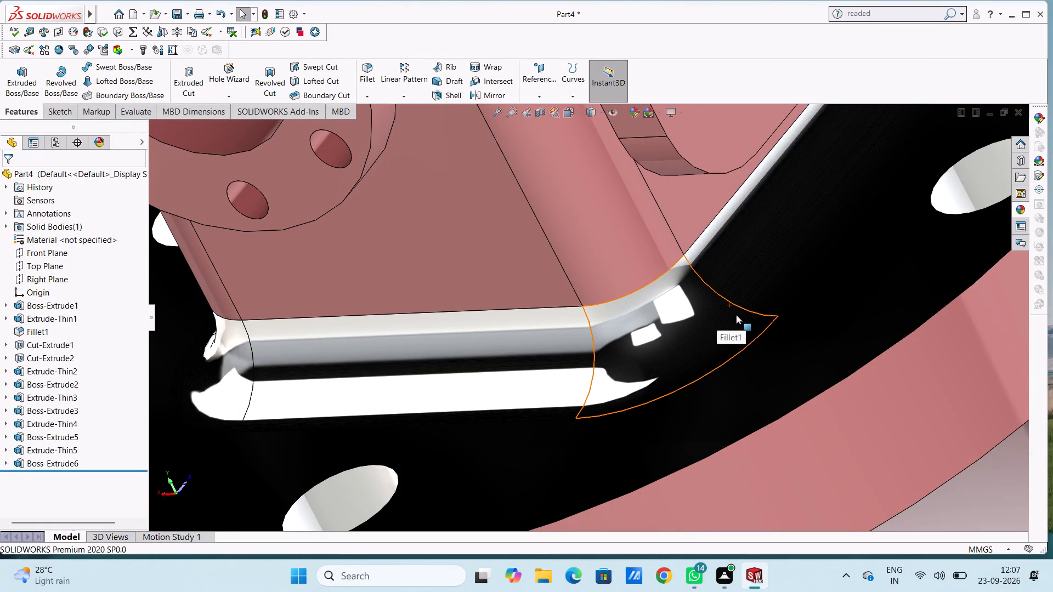
Examine the plated fillet, disc base and flange holes from several angles and in isometric view.
{"action": "scroll", "coordinate": [736, 315], "scroll_direction": "up", "scroll_amount": 5}
{"action": "scroll", "coordinate": [820, 309], "scroll_direction": "up", "scroll_amount": 1}
{"action": "middle_click_drag", "start_coordinate": [825, 310], "coordinate": [876, 317]}
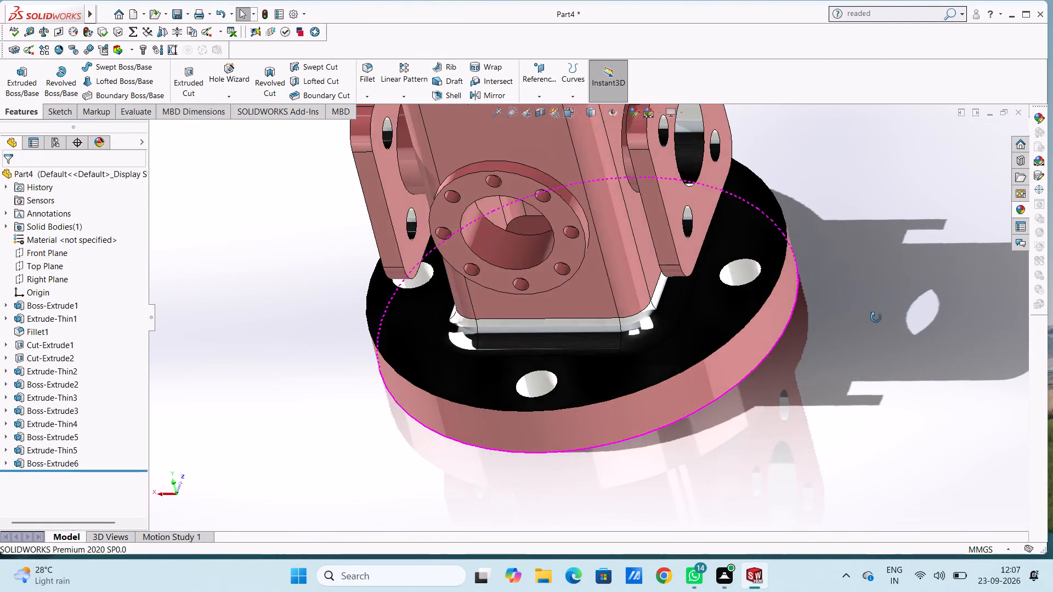
{"action": "middle_click_drag", "start_coordinate": [876, 317], "coordinate": [796, 318]}
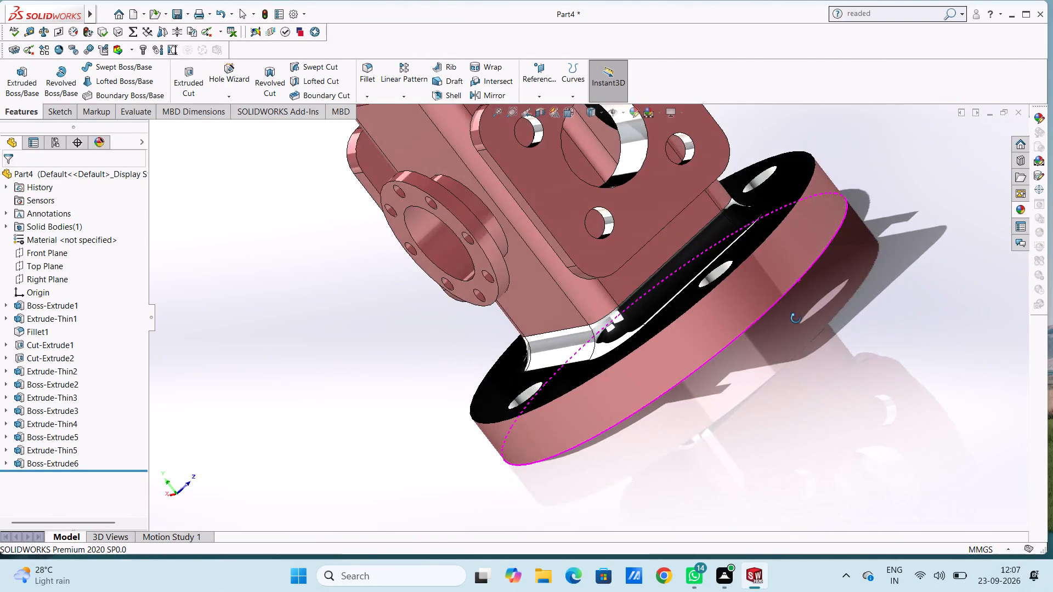
{"action": "middle_click_drag", "start_coordinate": [796, 318], "coordinate": [823, 343]}
{"action": "key", "text": "ctrl+7"}
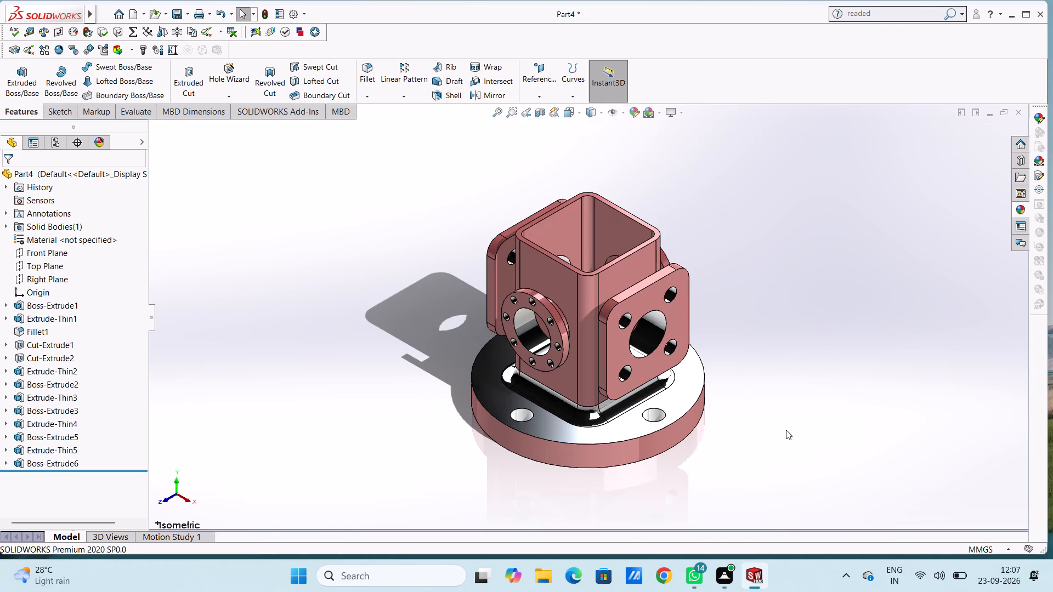
{"action": "scroll", "coordinate": [676, 436], "scroll_direction": "down", "scroll_amount": 2}
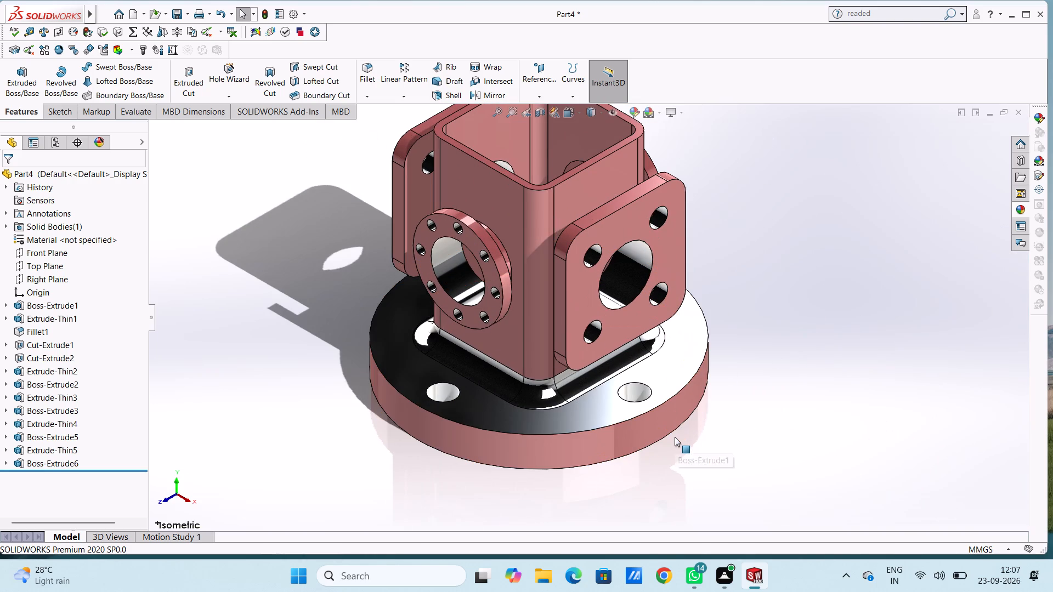
{"action": "scroll", "coordinate": [574, 407], "scroll_direction": "up", "scroll_amount": 2}
{"action": "scroll", "coordinate": [574, 407], "scroll_direction": "down", "scroll_amount": 3}
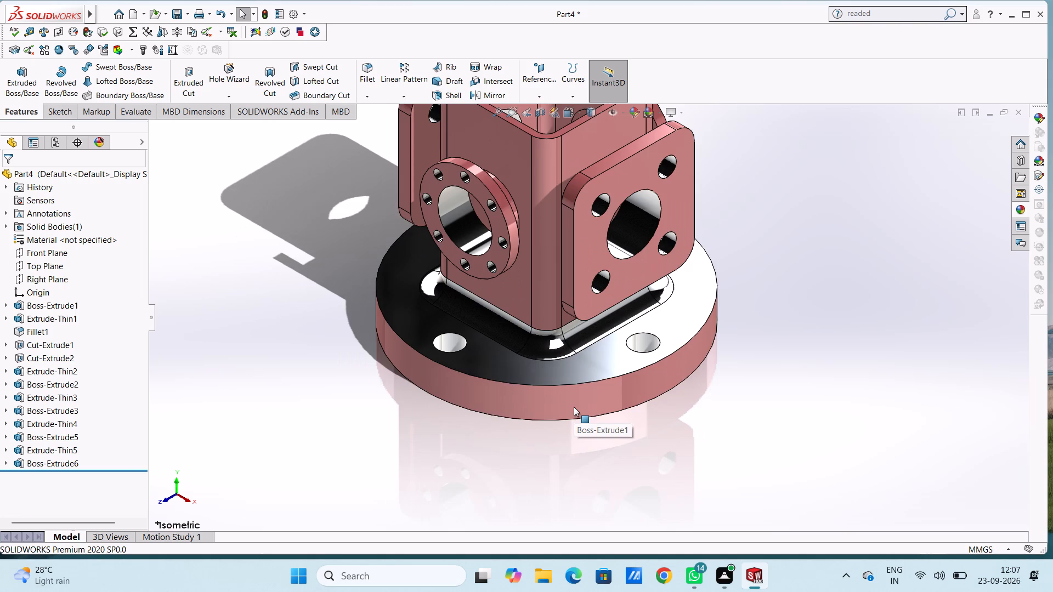
{"action": "scroll", "coordinate": [574, 407], "scroll_direction": "up", "scroll_amount": 4}
{"action": "scroll", "coordinate": [505, 233], "scroll_direction": "down", "scroll_amount": 5}
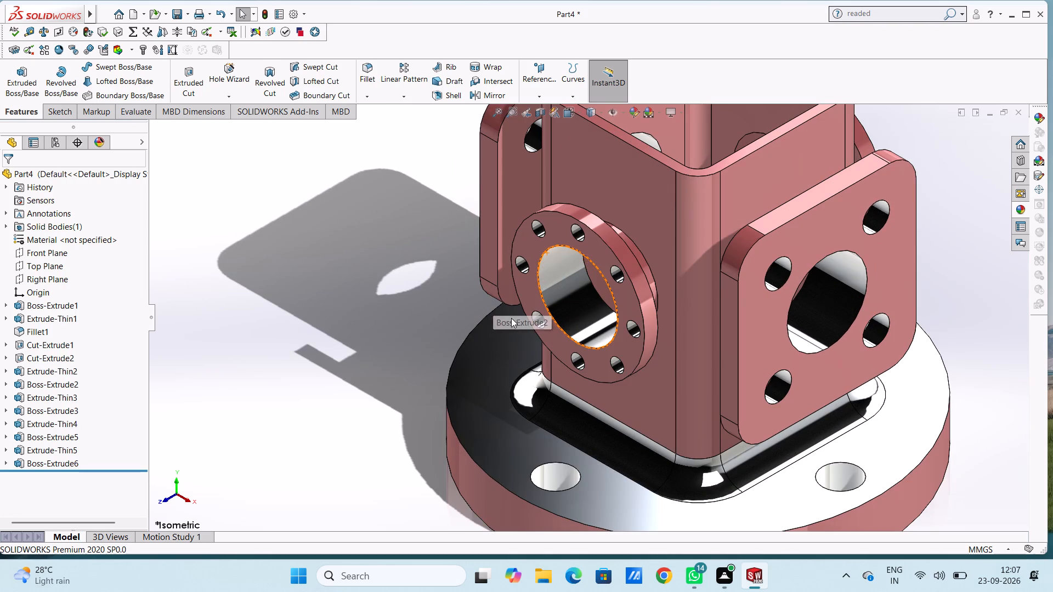
{"action": "scroll", "coordinate": [511, 318], "scroll_direction": "up", "scroll_amount": 4}
{"action": "scroll", "coordinate": [756, 395], "scroll_direction": "up", "scroll_amount": 2}
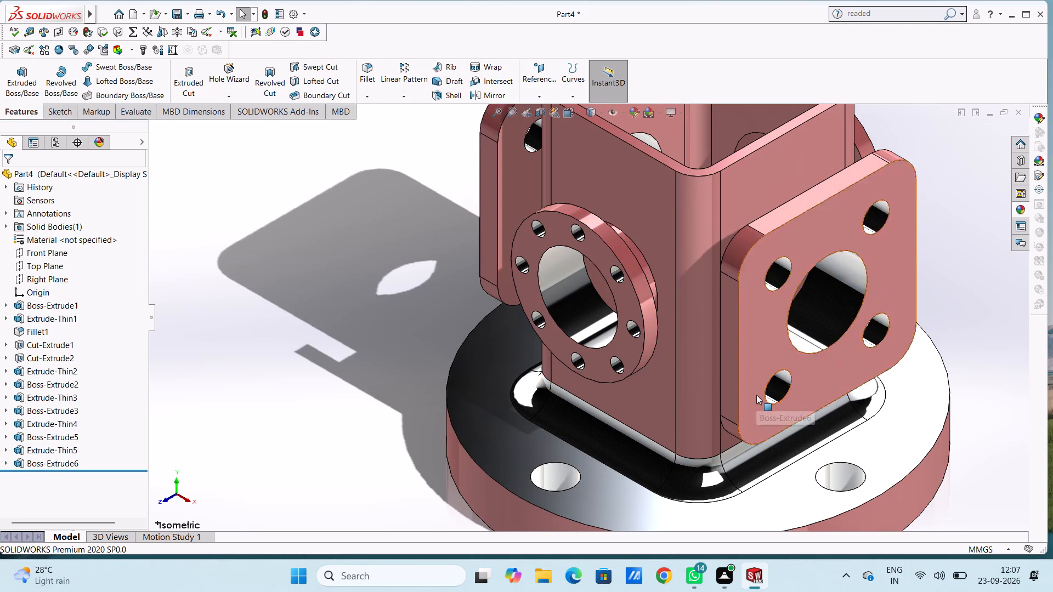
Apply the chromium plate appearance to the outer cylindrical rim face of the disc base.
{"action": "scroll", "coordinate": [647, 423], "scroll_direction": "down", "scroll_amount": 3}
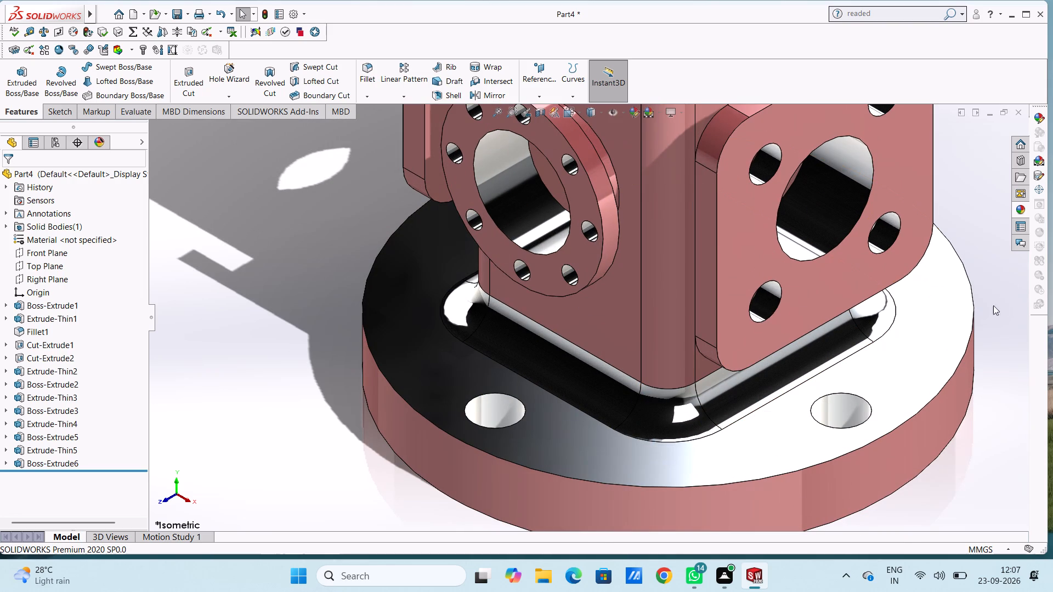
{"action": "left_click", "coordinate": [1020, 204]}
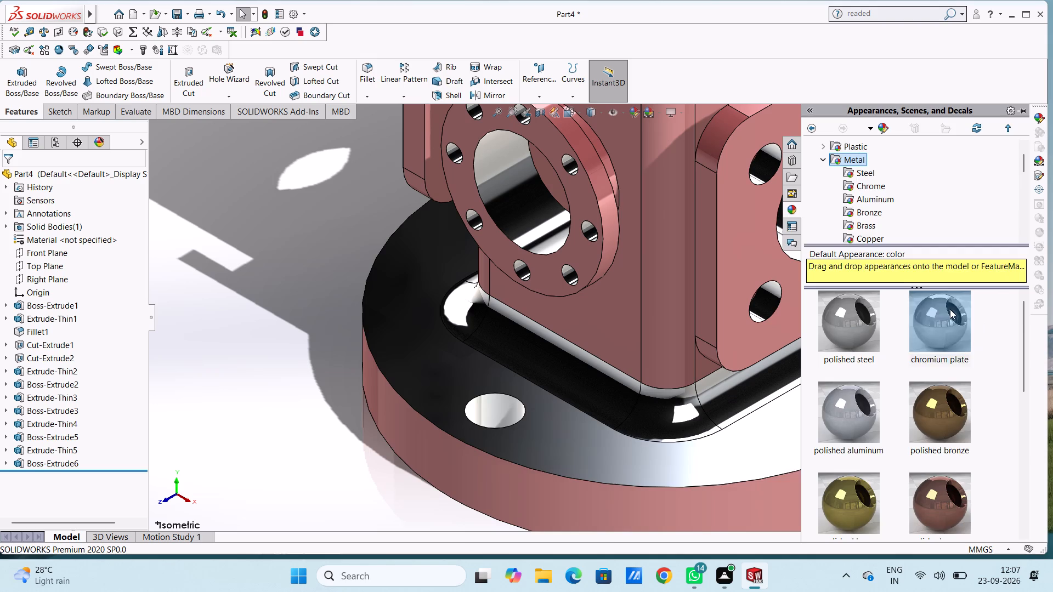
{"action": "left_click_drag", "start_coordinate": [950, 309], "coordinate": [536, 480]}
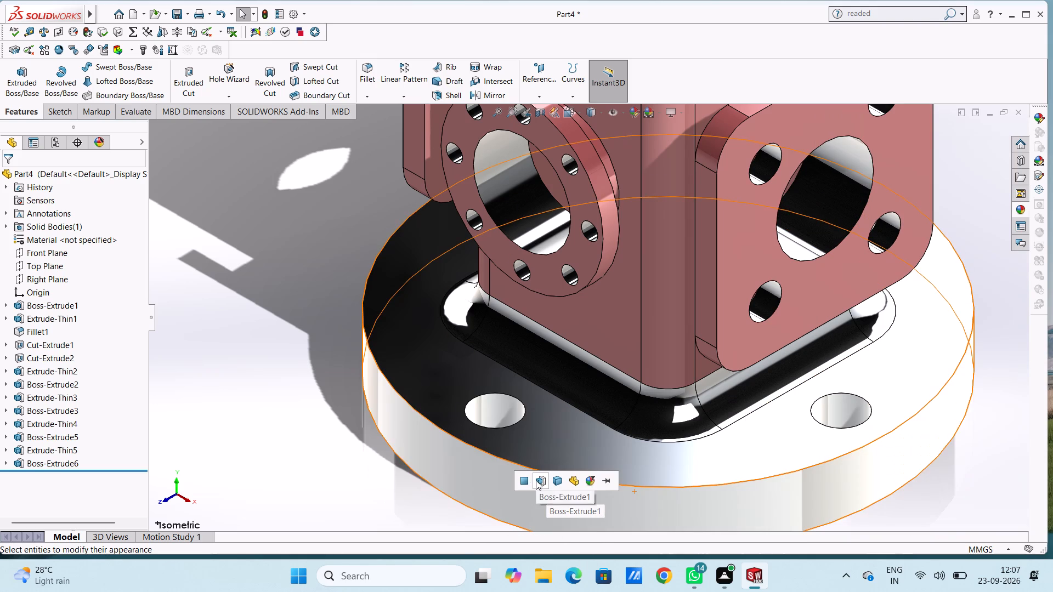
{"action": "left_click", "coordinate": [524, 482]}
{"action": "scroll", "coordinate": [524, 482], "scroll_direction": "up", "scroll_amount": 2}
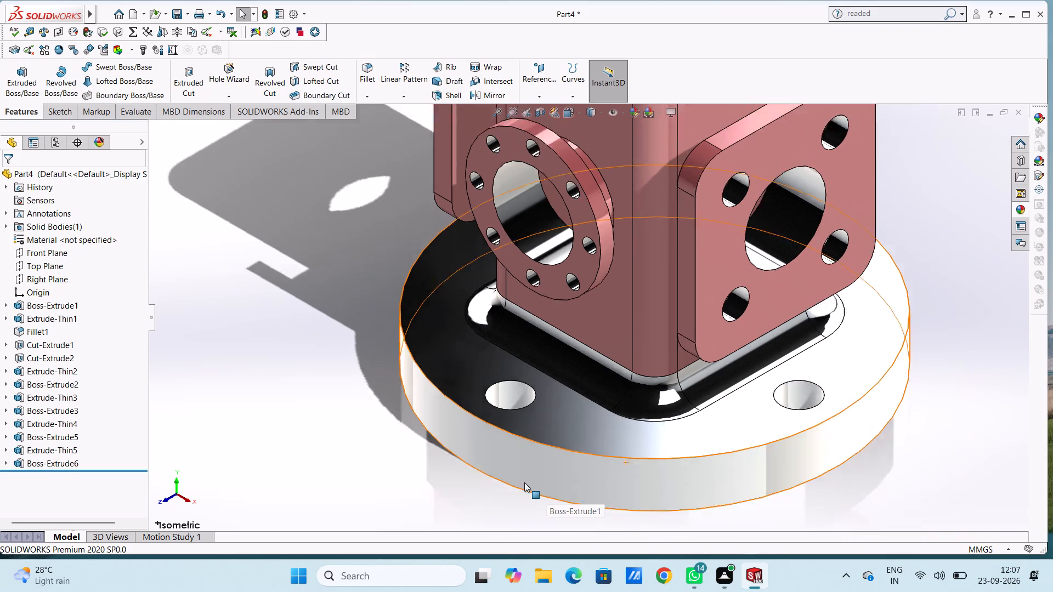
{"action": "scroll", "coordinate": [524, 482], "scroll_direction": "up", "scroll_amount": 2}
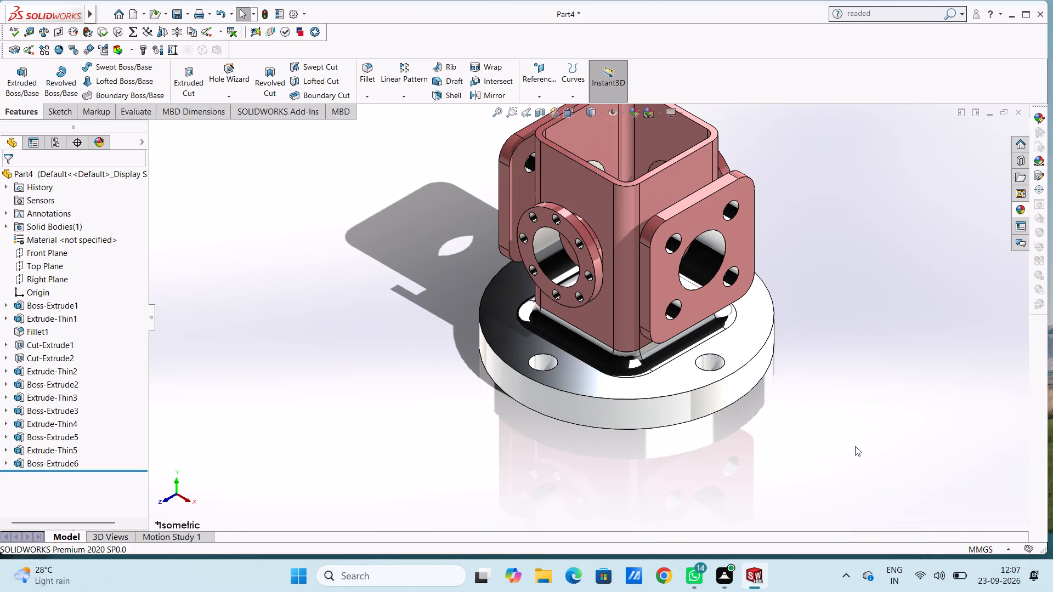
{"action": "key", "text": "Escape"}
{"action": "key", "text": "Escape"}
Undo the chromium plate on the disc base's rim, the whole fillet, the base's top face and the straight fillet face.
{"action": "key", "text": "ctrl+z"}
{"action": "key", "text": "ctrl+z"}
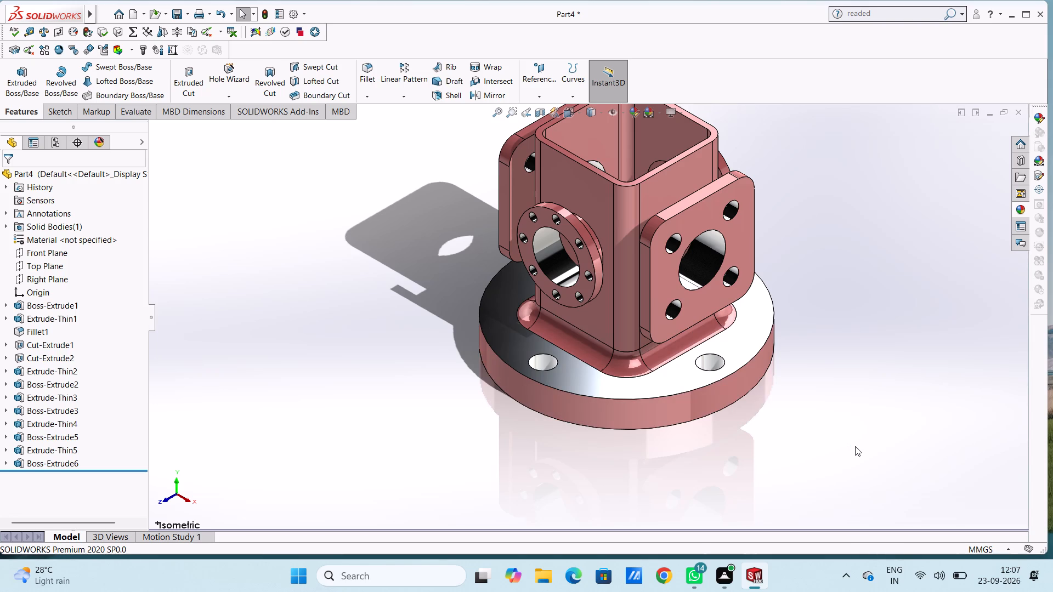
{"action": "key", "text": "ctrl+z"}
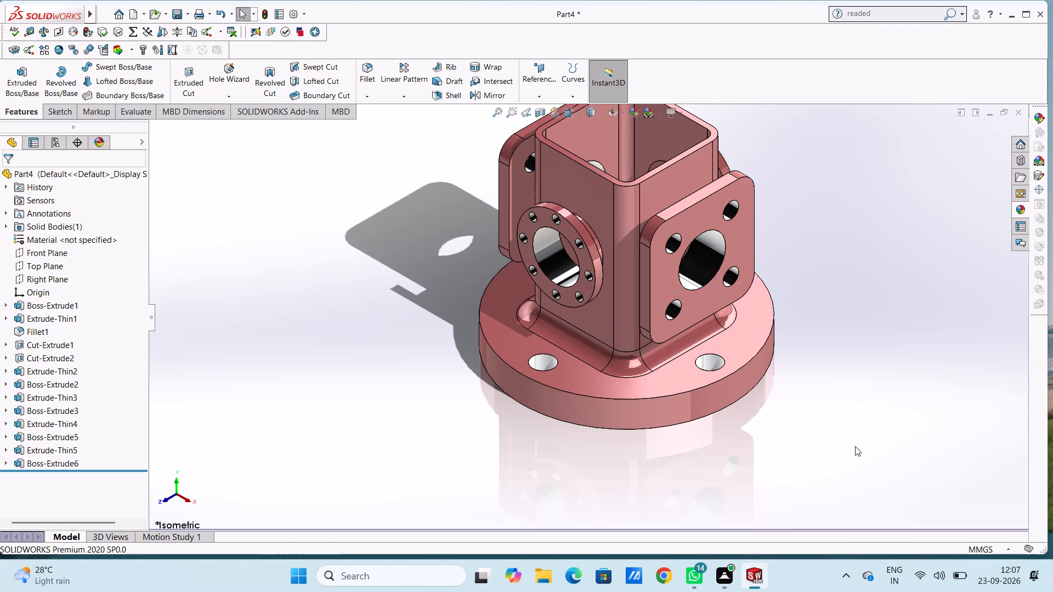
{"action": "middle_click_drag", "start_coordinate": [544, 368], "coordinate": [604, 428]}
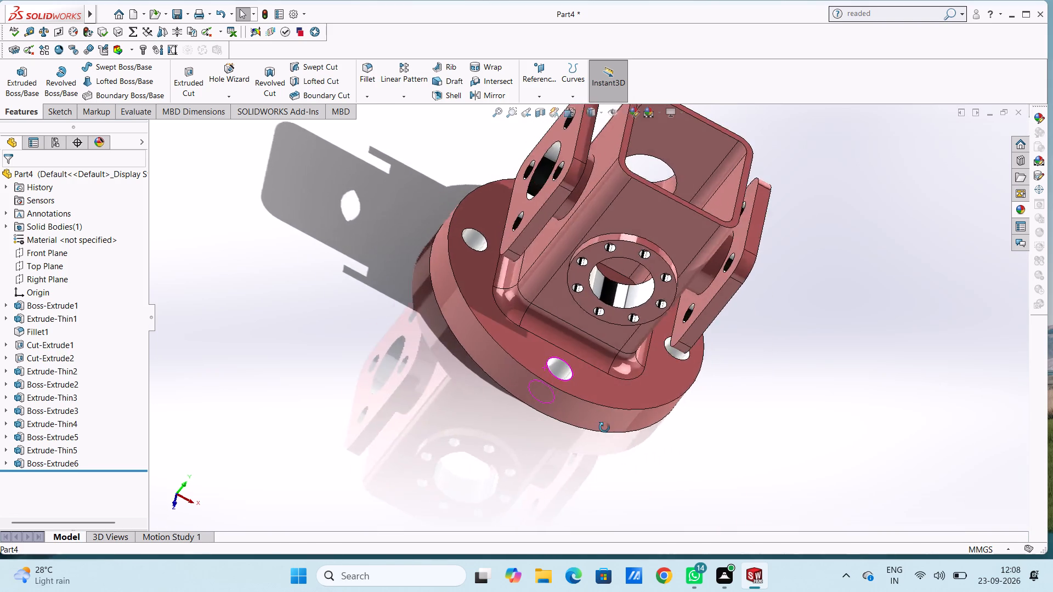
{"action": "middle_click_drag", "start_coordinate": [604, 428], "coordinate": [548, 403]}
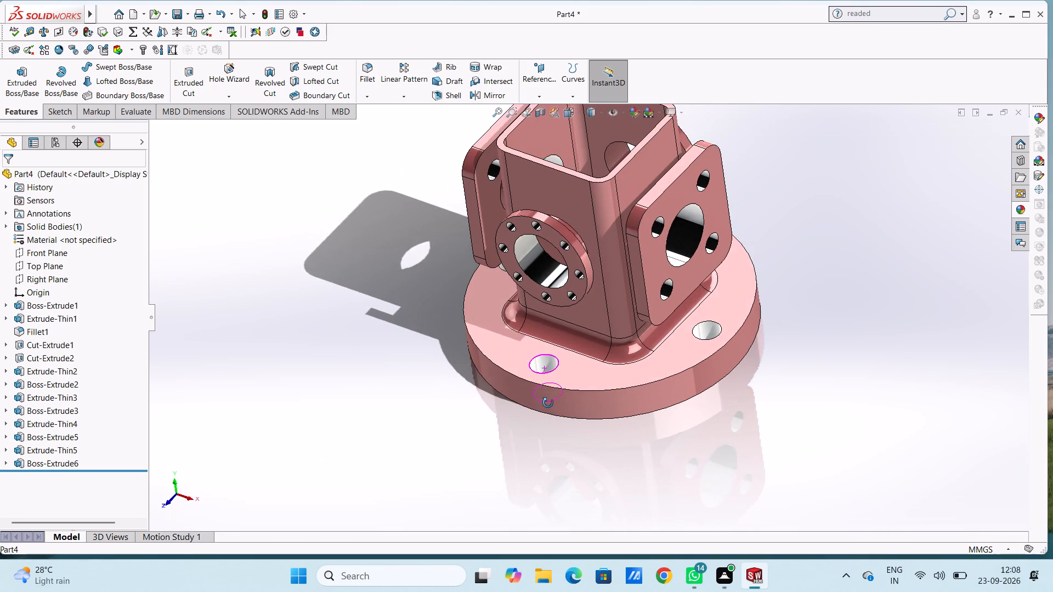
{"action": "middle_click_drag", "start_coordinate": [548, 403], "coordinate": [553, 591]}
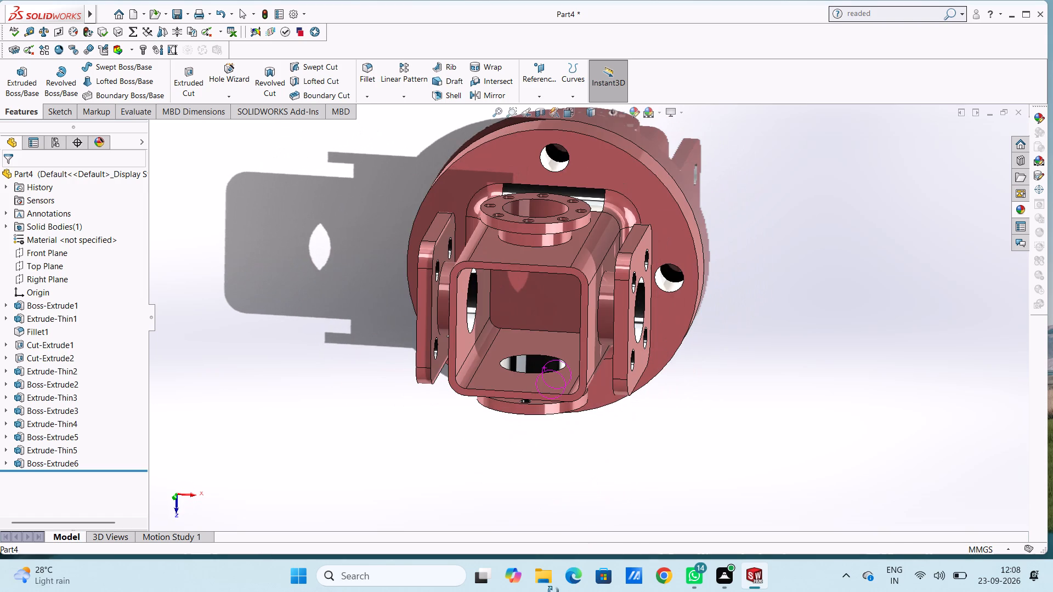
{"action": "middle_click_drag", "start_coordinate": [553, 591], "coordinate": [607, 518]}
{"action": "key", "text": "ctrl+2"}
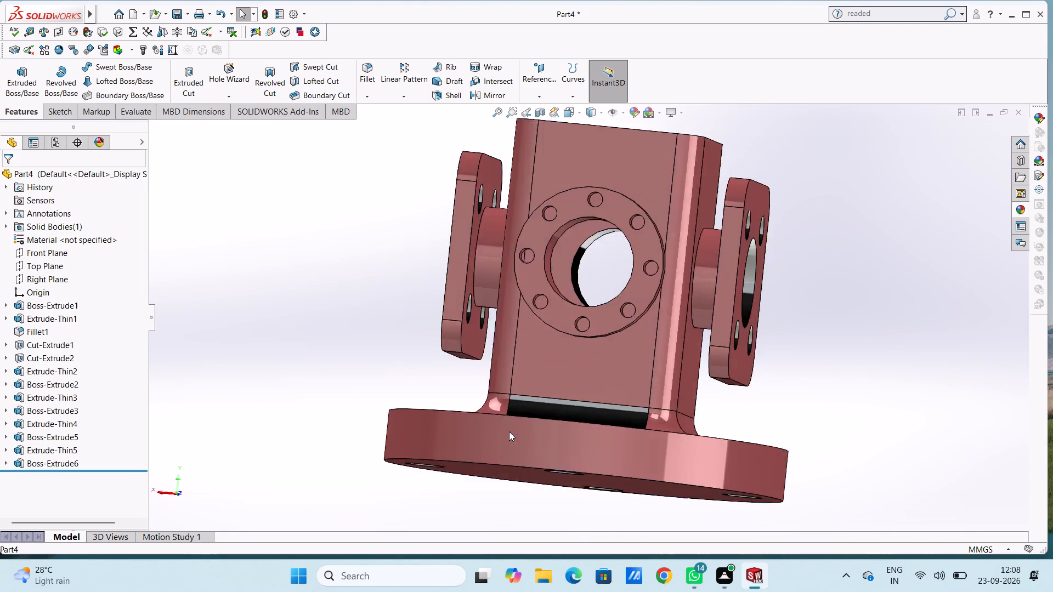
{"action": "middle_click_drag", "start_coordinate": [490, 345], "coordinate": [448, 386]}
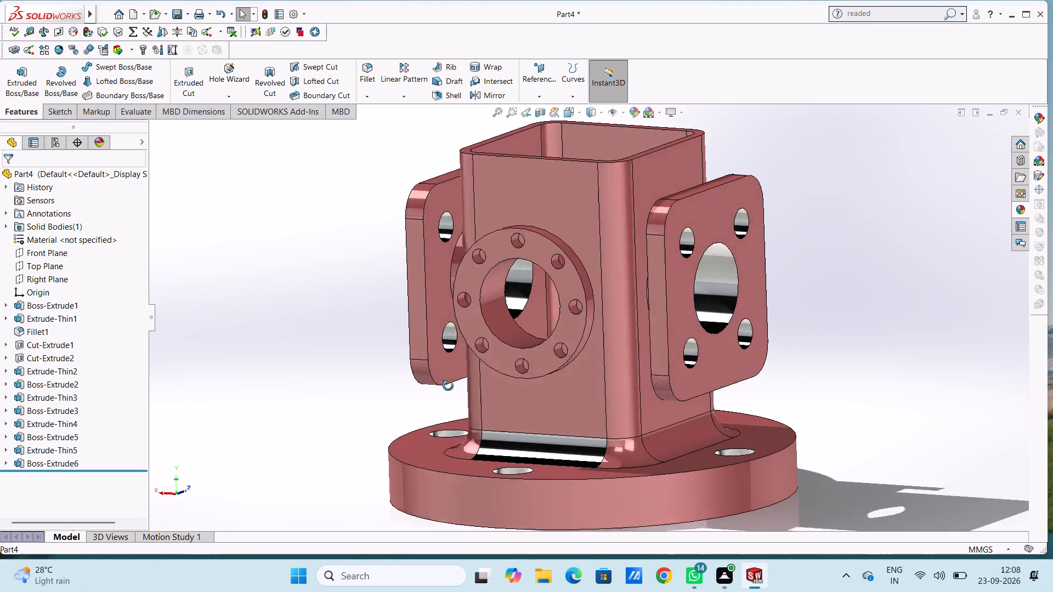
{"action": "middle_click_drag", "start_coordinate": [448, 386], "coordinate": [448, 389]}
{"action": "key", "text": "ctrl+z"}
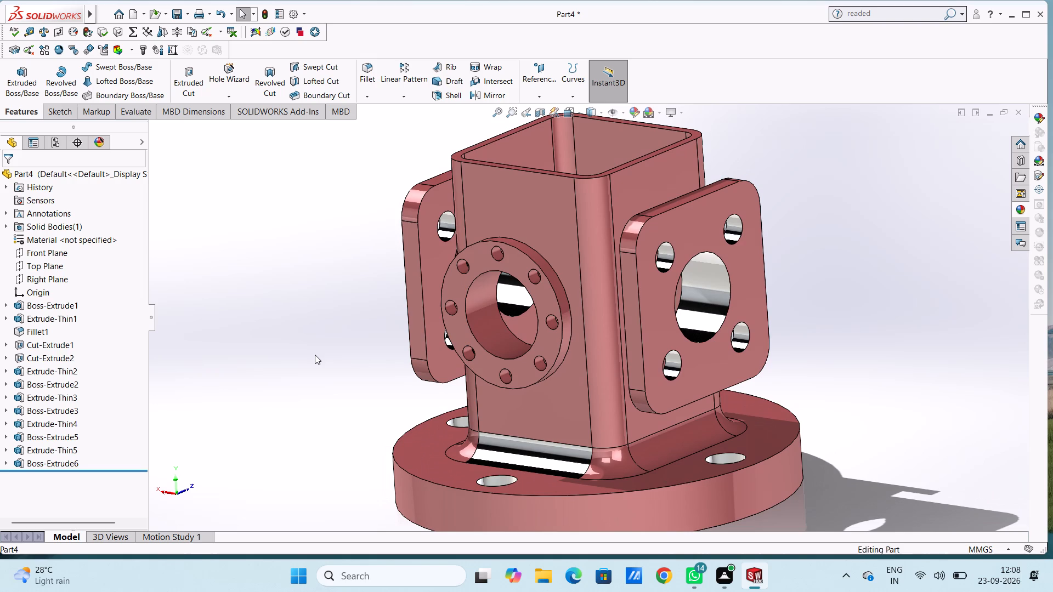
Apply the chromium plate appearance to the central bore face of the round flange.
{"action": "scroll", "coordinate": [496, 413], "scroll_direction": "down", "scroll_amount": 2}
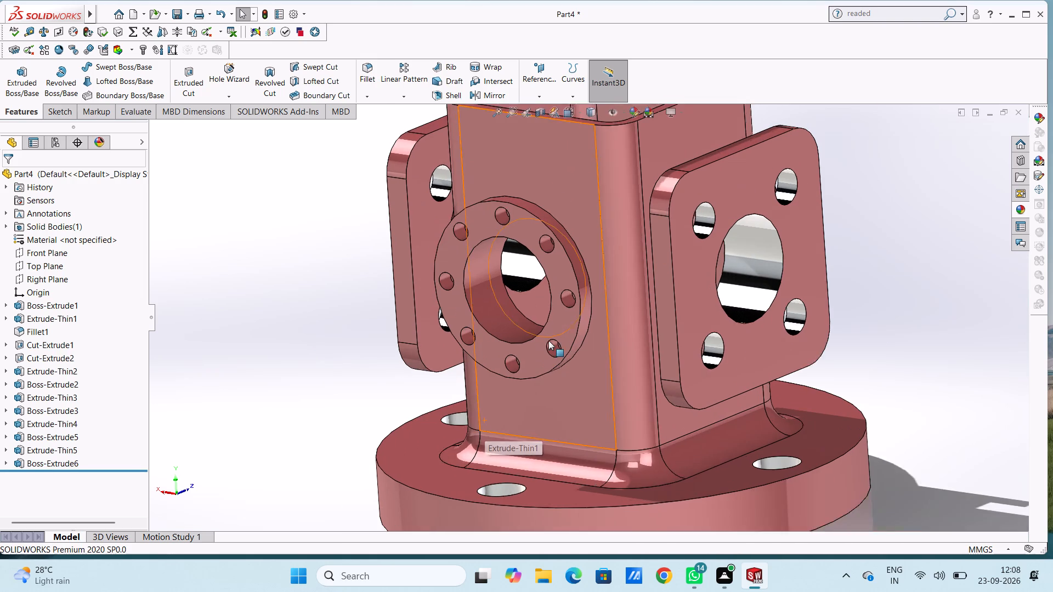
{"action": "left_click", "coordinate": [1026, 210]}
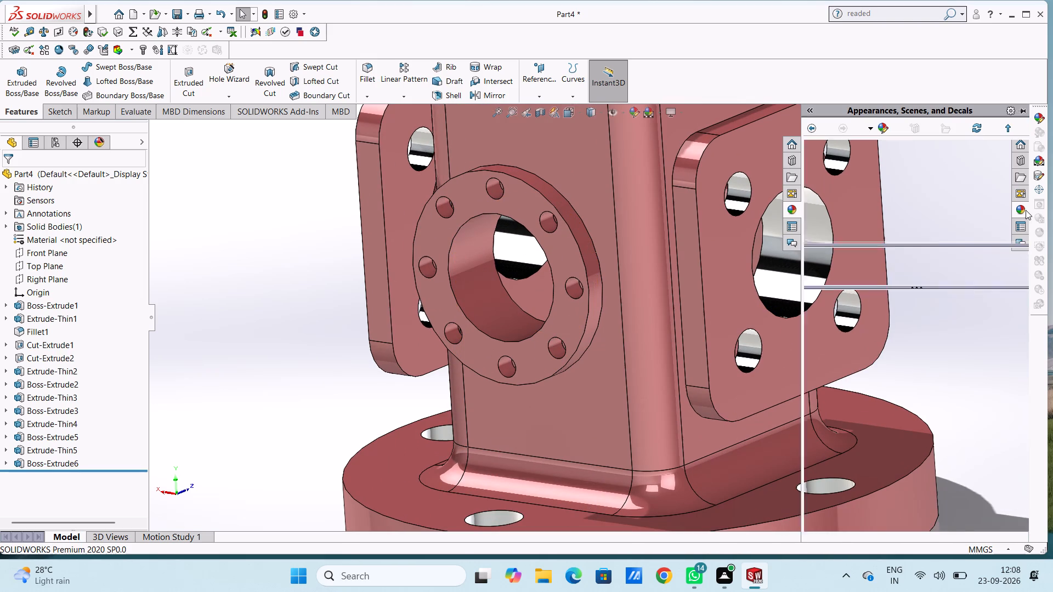
{"action": "left_click_drag", "start_coordinate": [937, 324], "coordinate": [474, 284]}
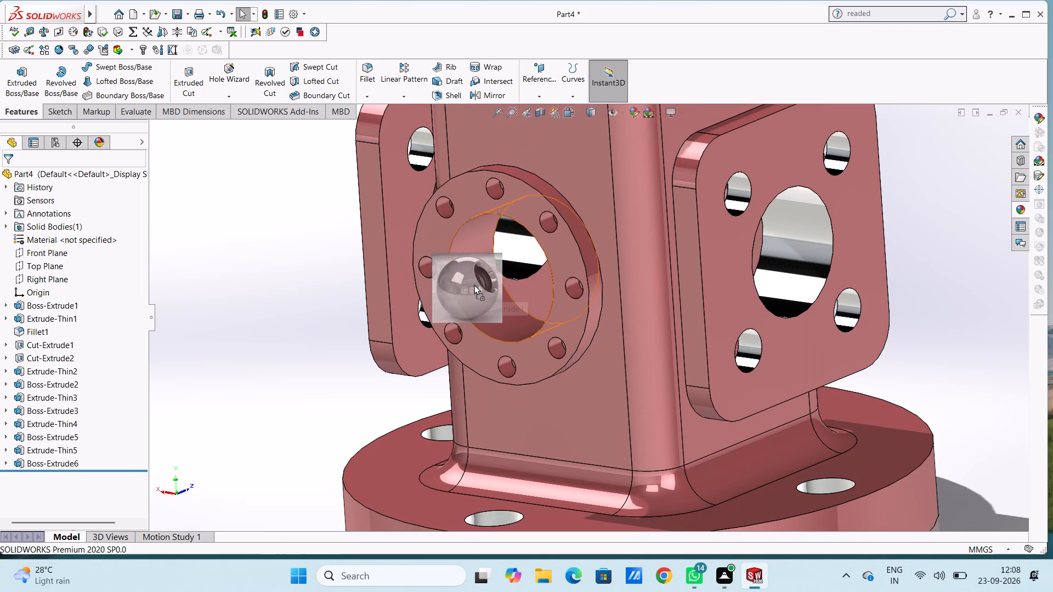
{"action": "left_click_drag", "start_coordinate": [474, 284], "coordinate": [474, 282]}
{"action": "left_click", "coordinate": [475, 279]}
Apply the chromium plate appearance to the three upper bolt-hole faces of the round flange.
{"action": "scroll", "coordinate": [480, 237], "scroll_direction": "down", "scroll_amount": 4}
{"action": "scroll", "coordinate": [525, 183], "scroll_direction": "down", "scroll_amount": 5}
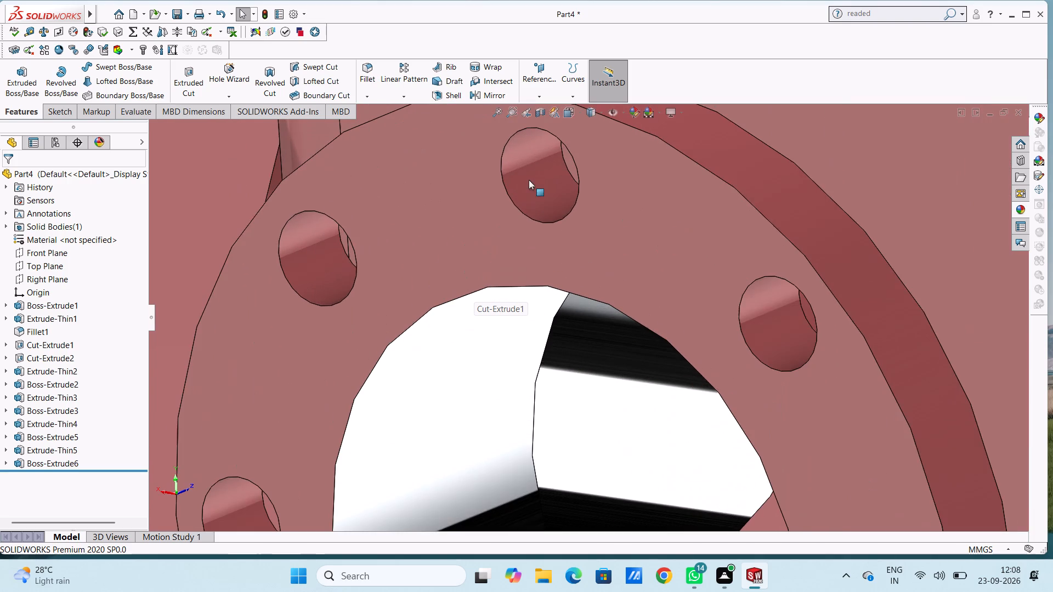
{"action": "left_click", "coordinate": [1018, 209]}
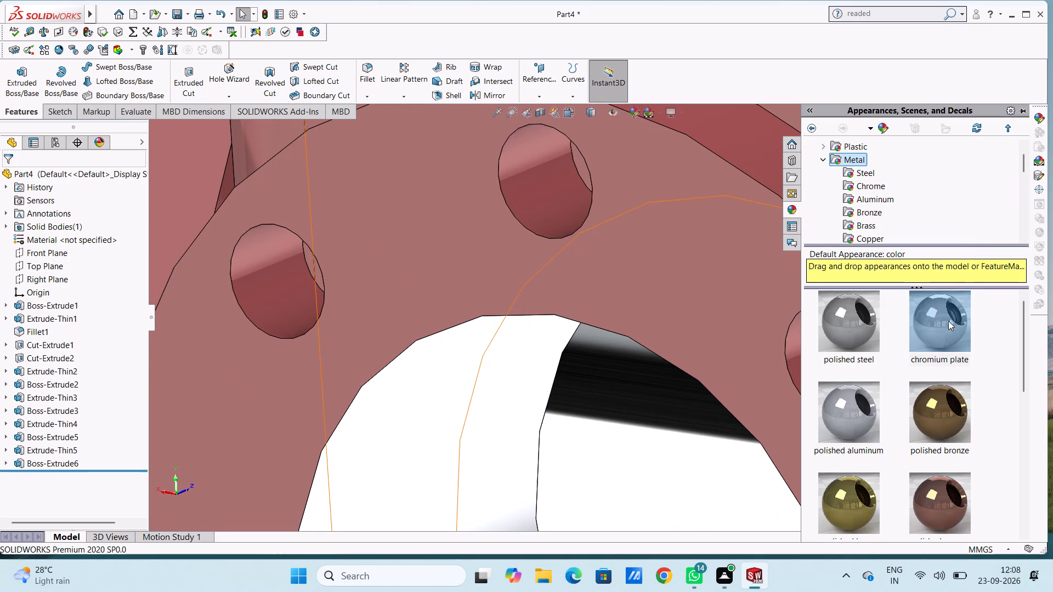
{"action": "left_click_drag", "start_coordinate": [947, 323], "coordinate": [559, 188]}
{"action": "left_click", "coordinate": [559, 188]}
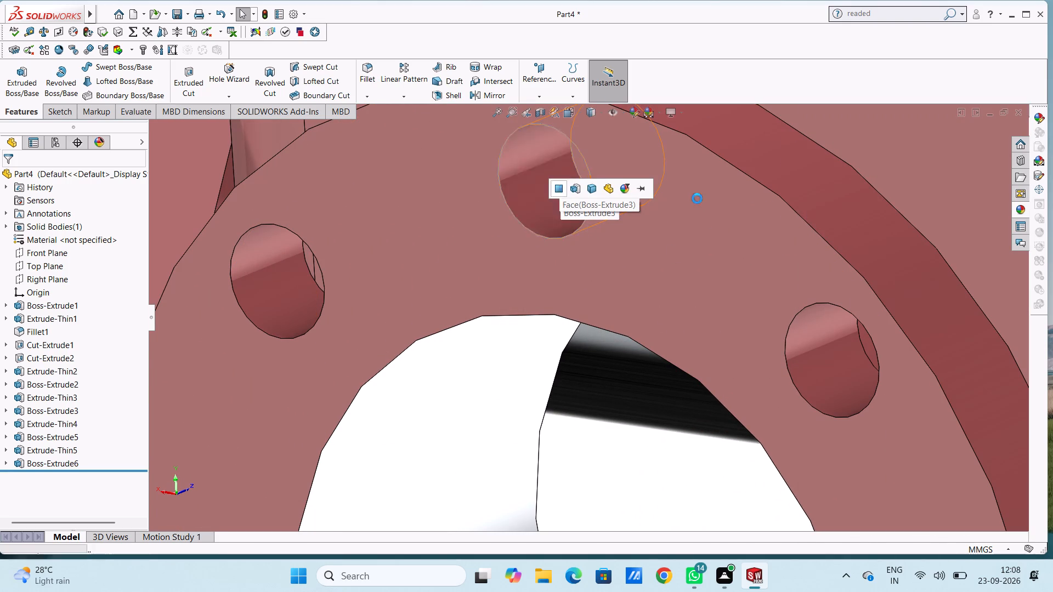
{"action": "left_click", "coordinate": [1018, 209]}
{"action": "left_click_drag", "start_coordinate": [928, 326], "coordinate": [865, 322]}
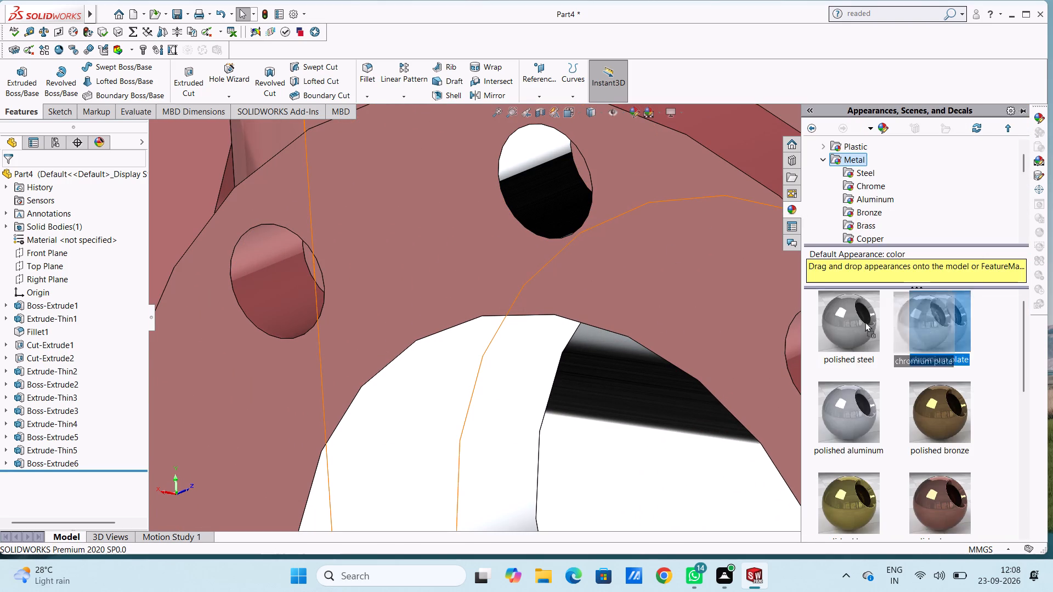
{"action": "left_click_drag", "start_coordinate": [865, 322], "coordinate": [250, 287]}
{"action": "left_click", "coordinate": [250, 287]}
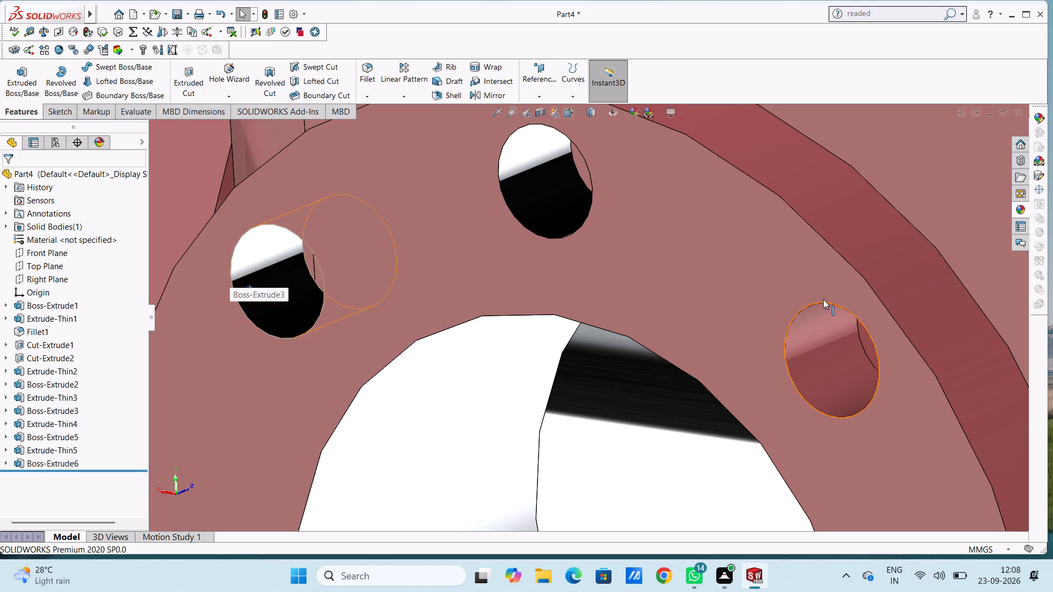
{"action": "left_click", "coordinate": [1019, 211]}
{"action": "left_click_drag", "start_coordinate": [943, 313], "coordinate": [812, 356]}
{"action": "left_click", "coordinate": [813, 355]}
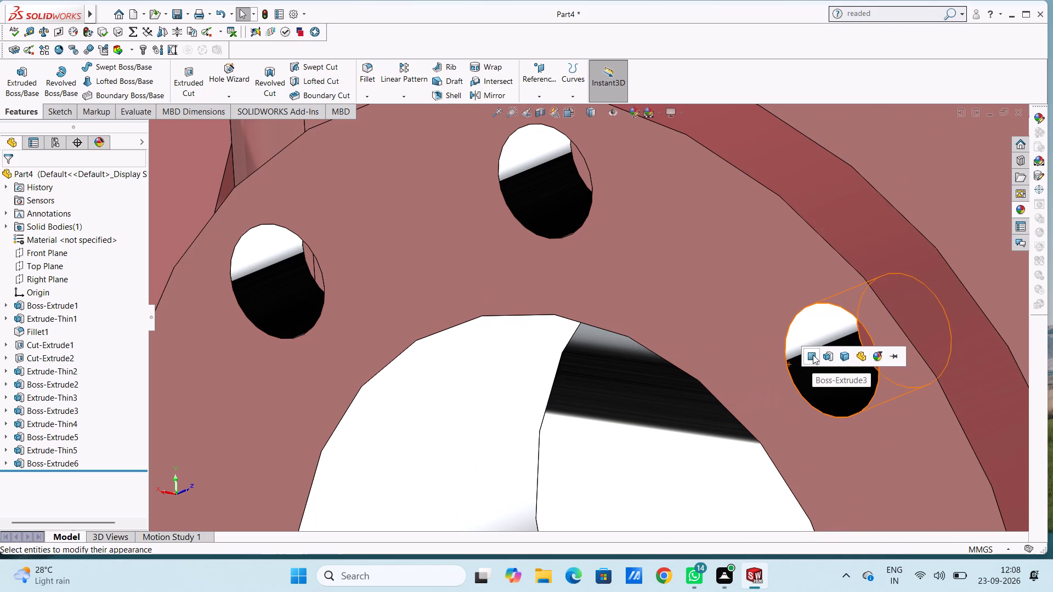
Apply the chromium plate appearance to the two bolt-hole faces on either side of the round flange's central bore.
{"action": "scroll", "coordinate": [805, 360], "scroll_direction": "up", "scroll_amount": 6}
{"action": "scroll", "coordinate": [686, 374], "scroll_direction": "up", "scroll_amount": 5}
{"action": "scroll", "coordinate": [582, 388], "scroll_direction": "down", "scroll_amount": 6}
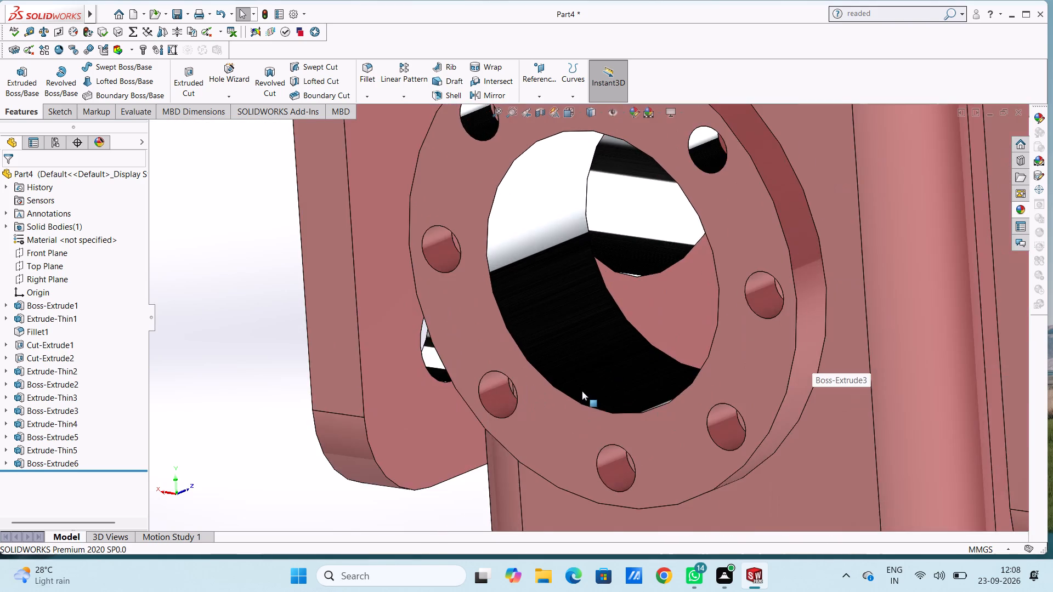
{"action": "scroll", "coordinate": [686, 309], "scroll_direction": "down", "scroll_amount": 4}
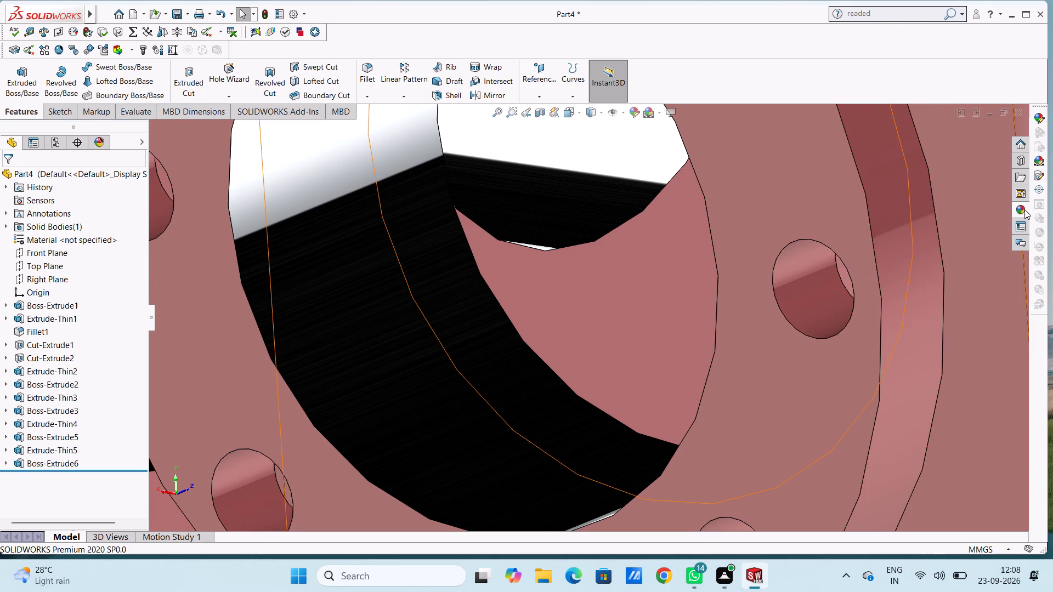
{"action": "left_click", "coordinate": [1024, 209]}
{"action": "left_click_drag", "start_coordinate": [950, 310], "coordinate": [853, 283]}
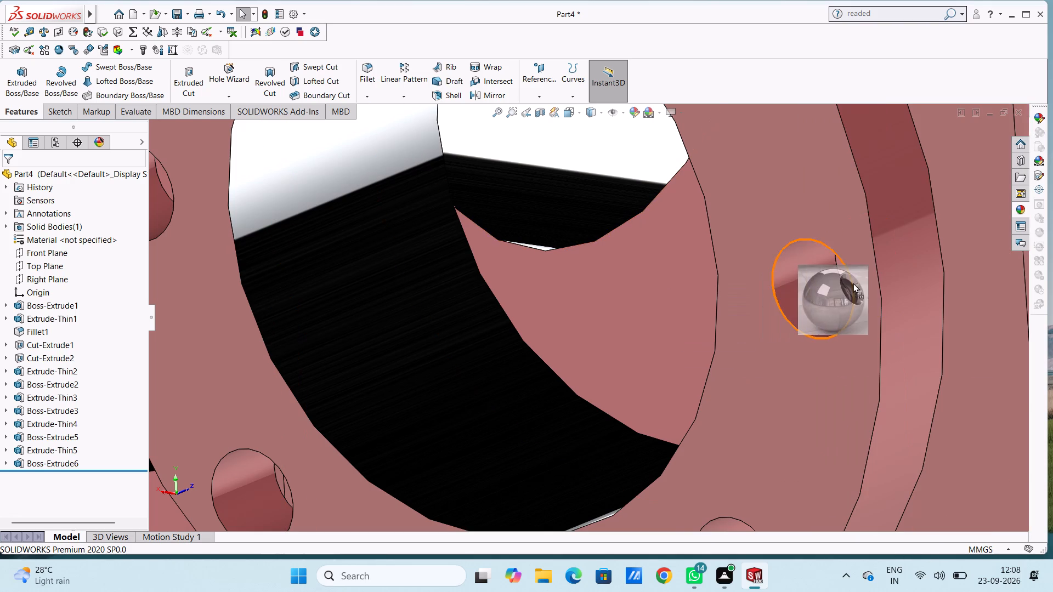
{"action": "left_click_drag", "start_coordinate": [853, 283], "coordinate": [809, 286]}
{"action": "left_click", "coordinate": [807, 286]}
{"action": "scroll", "coordinate": [696, 264], "scroll_direction": "up", "scroll_amount": 5}
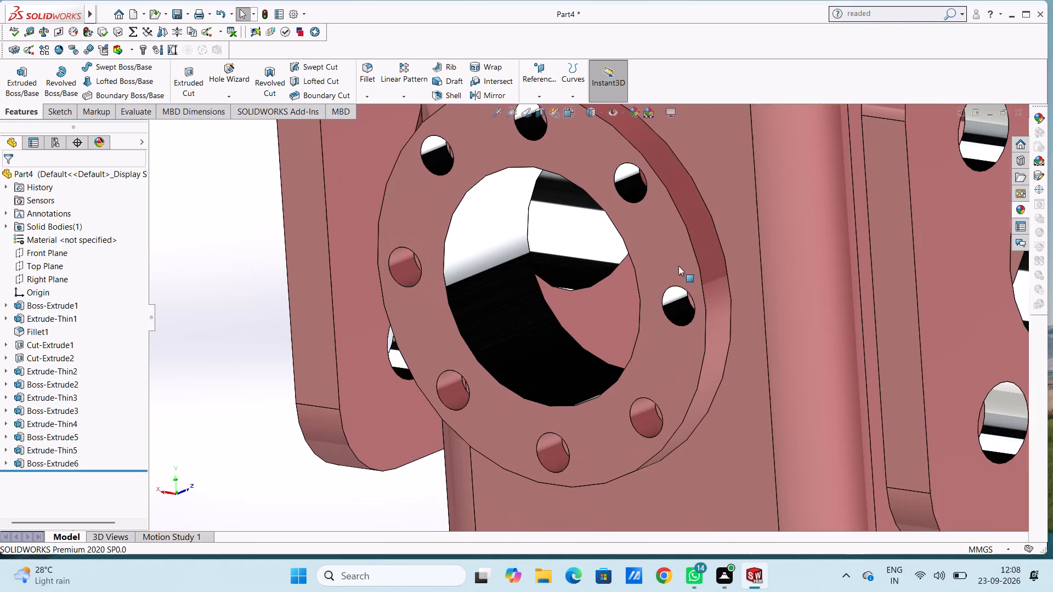
{"action": "scroll", "coordinate": [425, 231], "scroll_direction": "down", "scroll_amount": 4}
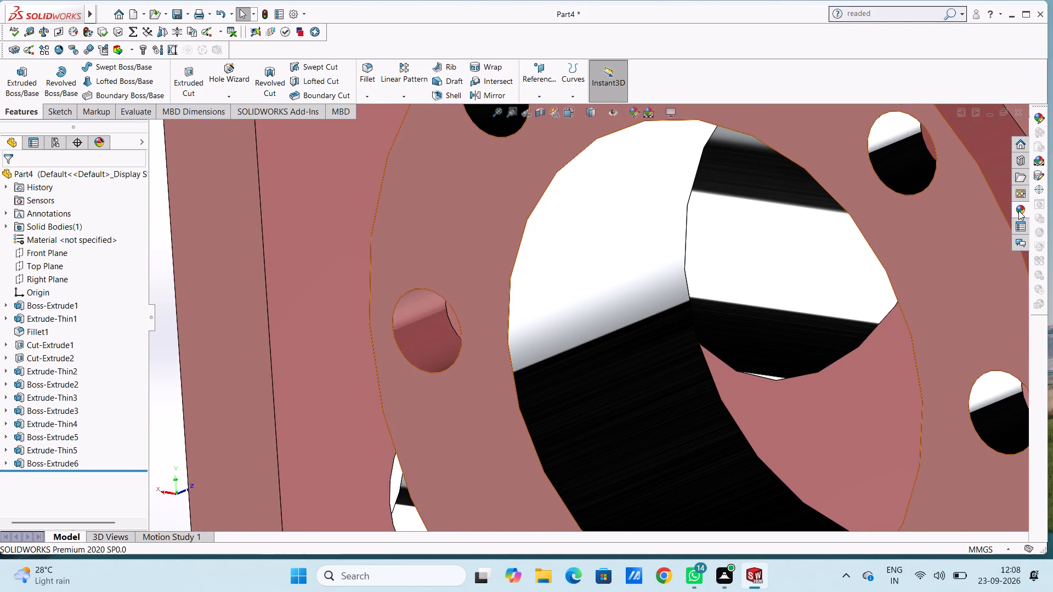
{"action": "left_click", "coordinate": [1018, 210]}
{"action": "left_click_drag", "start_coordinate": [817, 311], "coordinate": [410, 318]}
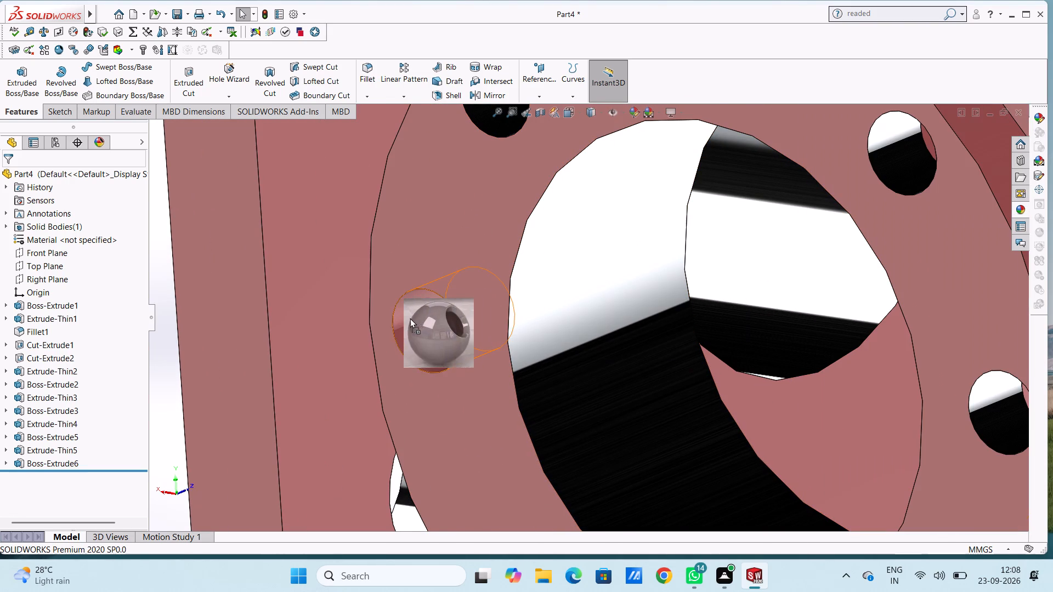
{"action": "left_click_drag", "start_coordinate": [410, 318], "coordinate": [399, 318]}
{"action": "left_click", "coordinate": [397, 316]}
Apply the chromium plate appearance to the lower-left and bottom bolt-hole faces of the round flange.
{"action": "scroll", "coordinate": [397, 316], "scroll_direction": "up", "scroll_amount": 9}
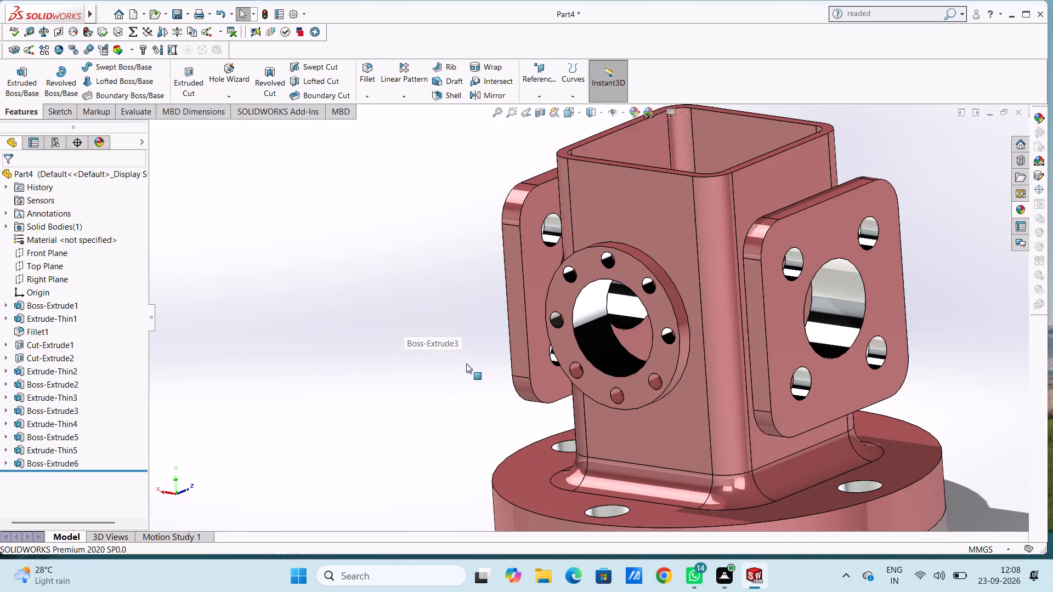
{"action": "scroll", "coordinate": [565, 401], "scroll_direction": "down", "scroll_amount": 5}
{"action": "scroll", "coordinate": [613, 349], "scroll_direction": "down", "scroll_amount": 3}
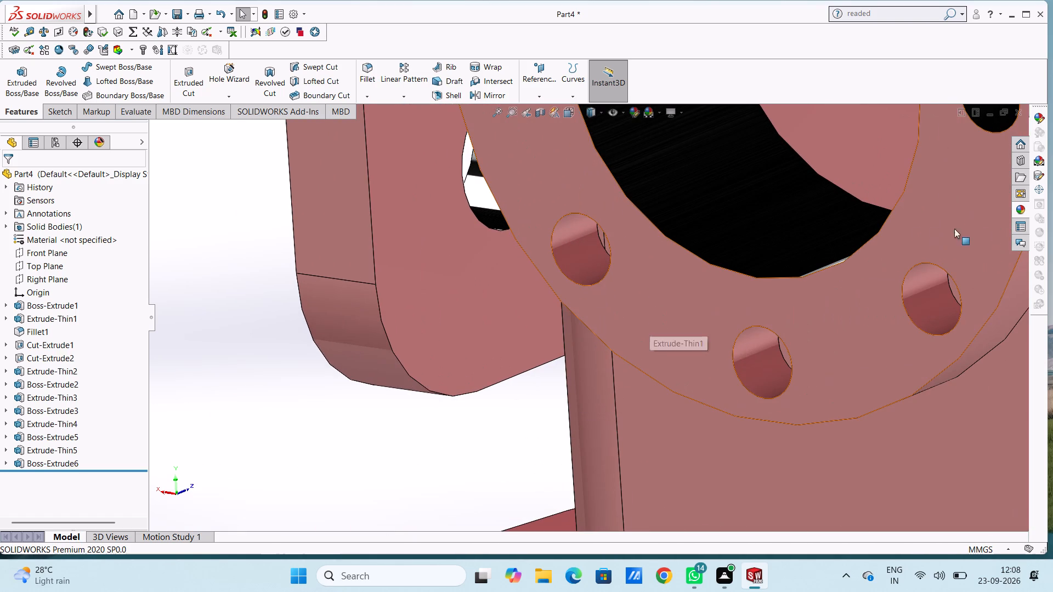
{"action": "left_click", "coordinate": [1022, 207]}
{"action": "left_click_drag", "start_coordinate": [944, 328], "coordinate": [943, 328]}
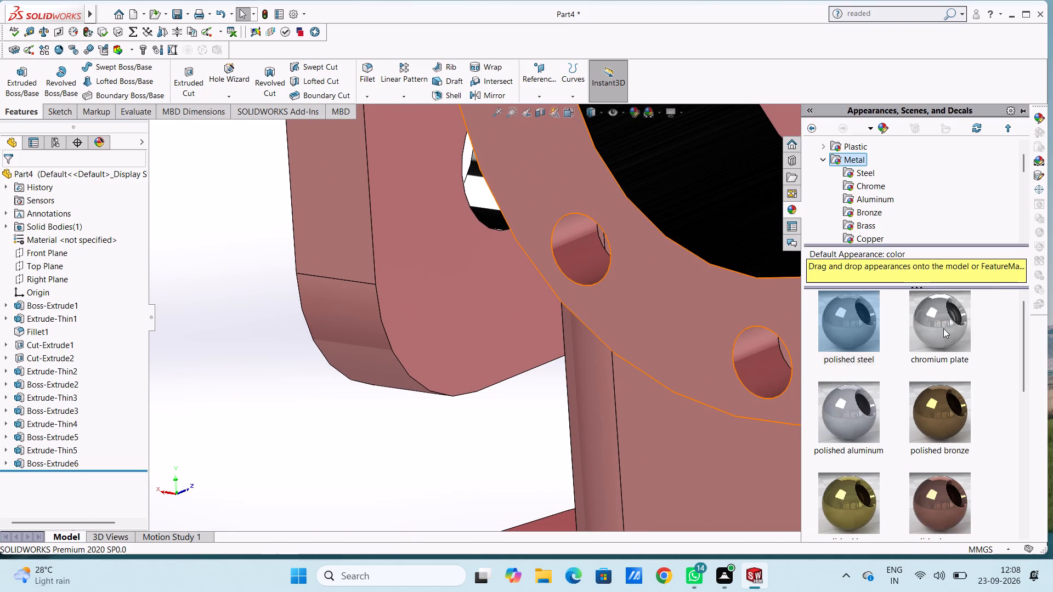
{"action": "left_click_drag", "start_coordinate": [943, 328], "coordinate": [588, 259]}
{"action": "left_click", "coordinate": [584, 258]}
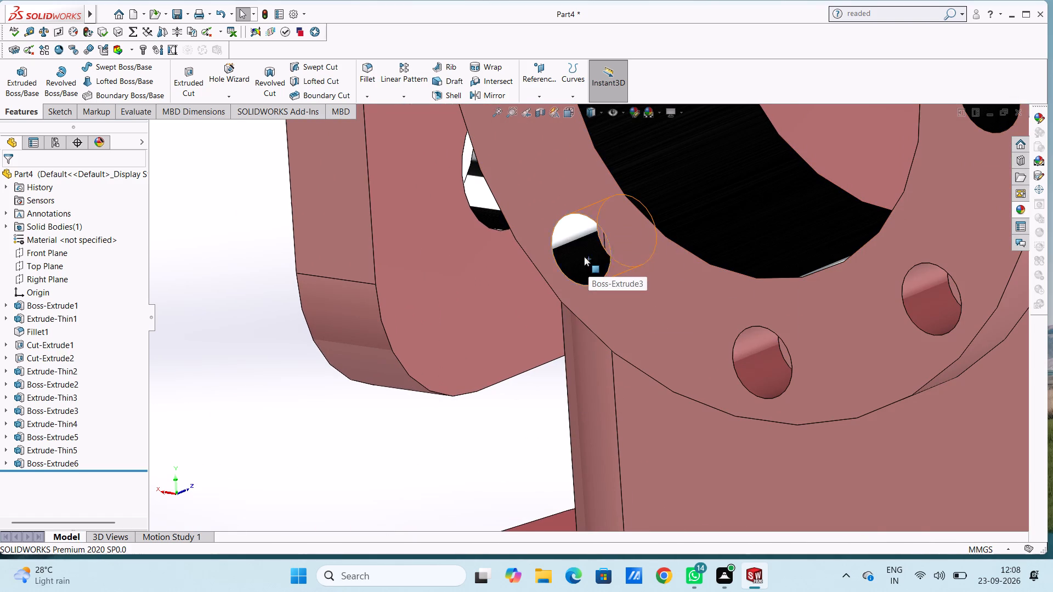
{"action": "scroll", "coordinate": [584, 257], "scroll_direction": "up", "scroll_amount": 4}
{"action": "scroll", "coordinate": [658, 317], "scroll_direction": "down", "scroll_amount": 4}
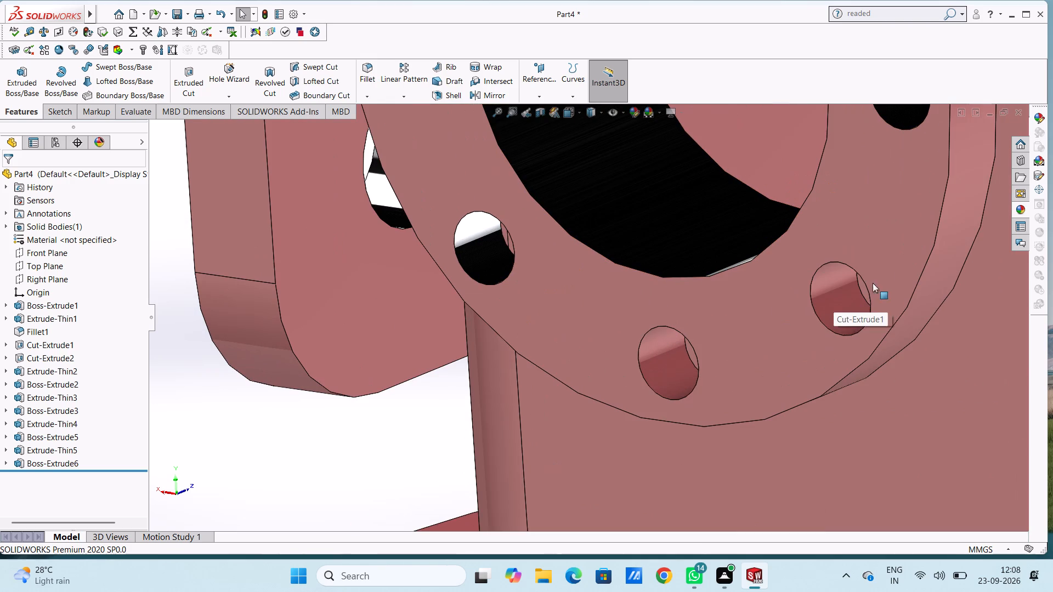
{"action": "left_click", "coordinate": [1021, 210]}
{"action": "left_click_drag", "start_coordinate": [928, 326], "coordinate": [772, 335]}
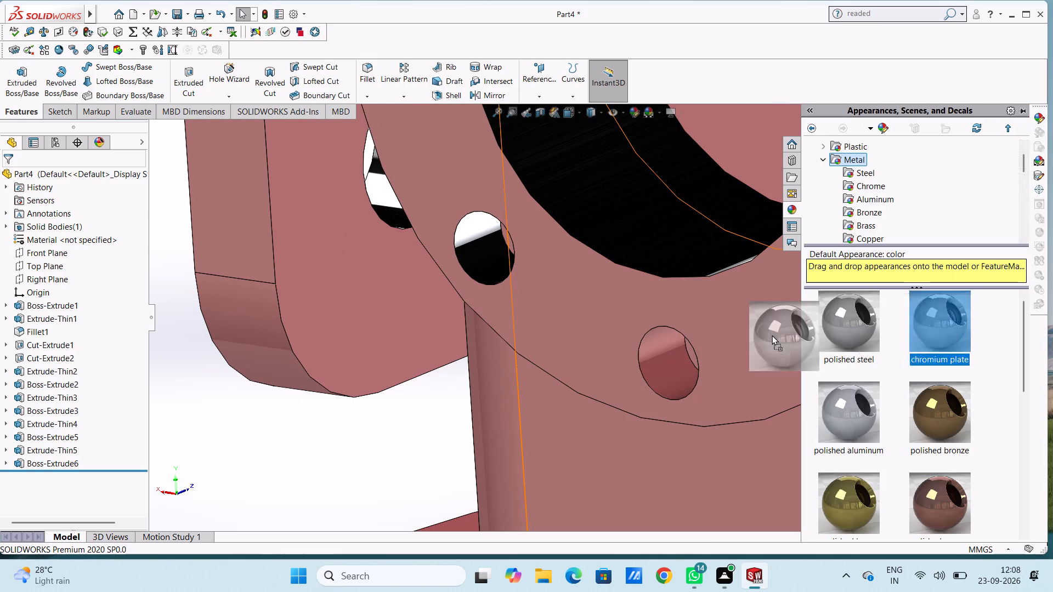
{"action": "left_click_drag", "start_coordinate": [772, 335], "coordinate": [661, 362]}
{"action": "left_click", "coordinate": [656, 359]}
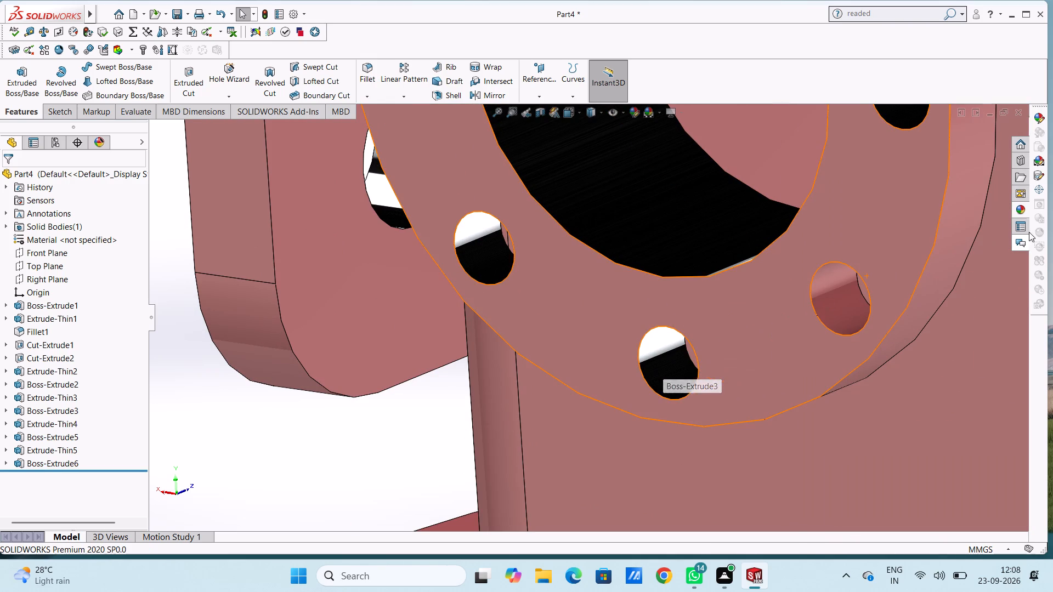
Apply the chromium plate appearance to the remaining lower-right bolt-hole face of the round flange.
{"action": "left_click", "coordinate": [1021, 205]}
{"action": "left_click_drag", "start_coordinate": [939, 324], "coordinate": [774, 323]}
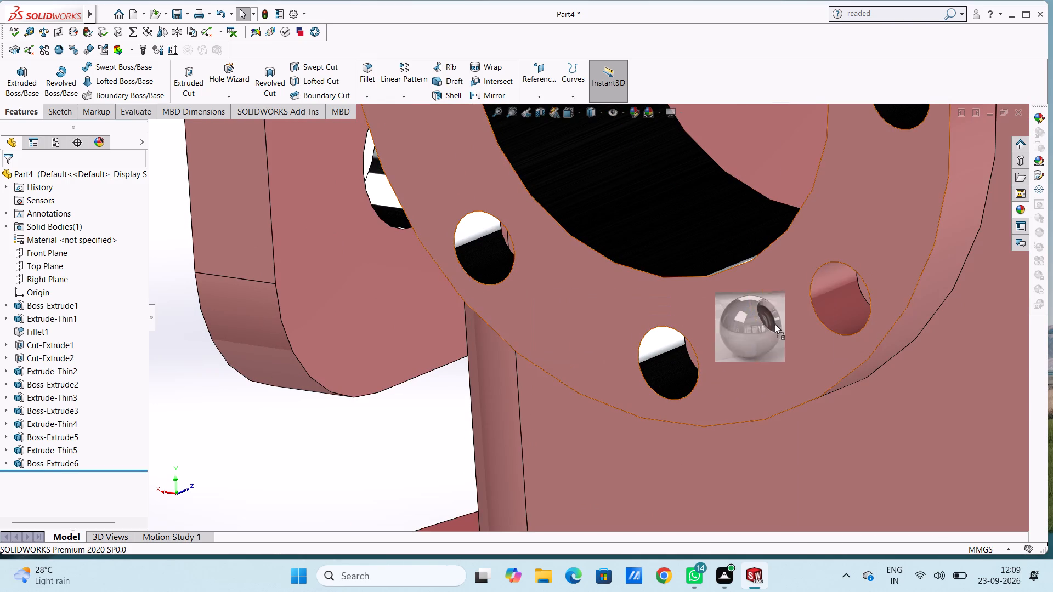
{"action": "left_click_drag", "start_coordinate": [774, 323], "coordinate": [834, 309]}
{"action": "left_click", "coordinate": [834, 309]}
{"action": "scroll", "coordinate": [838, 309], "scroll_direction": "up", "scroll_amount": 2}
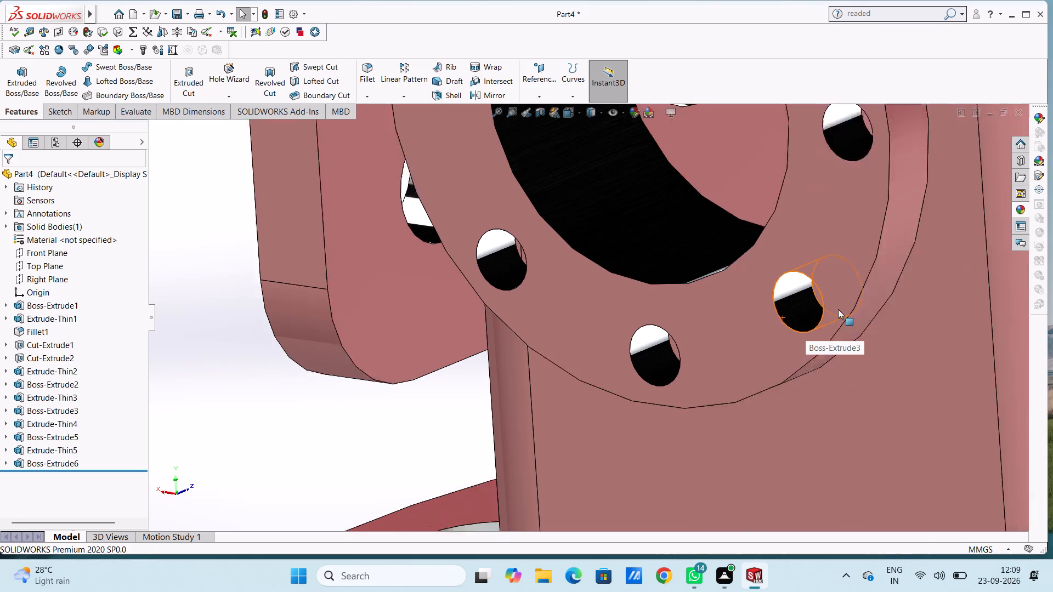
{"action": "scroll", "coordinate": [838, 309], "scroll_direction": "up", "scroll_amount": 6}
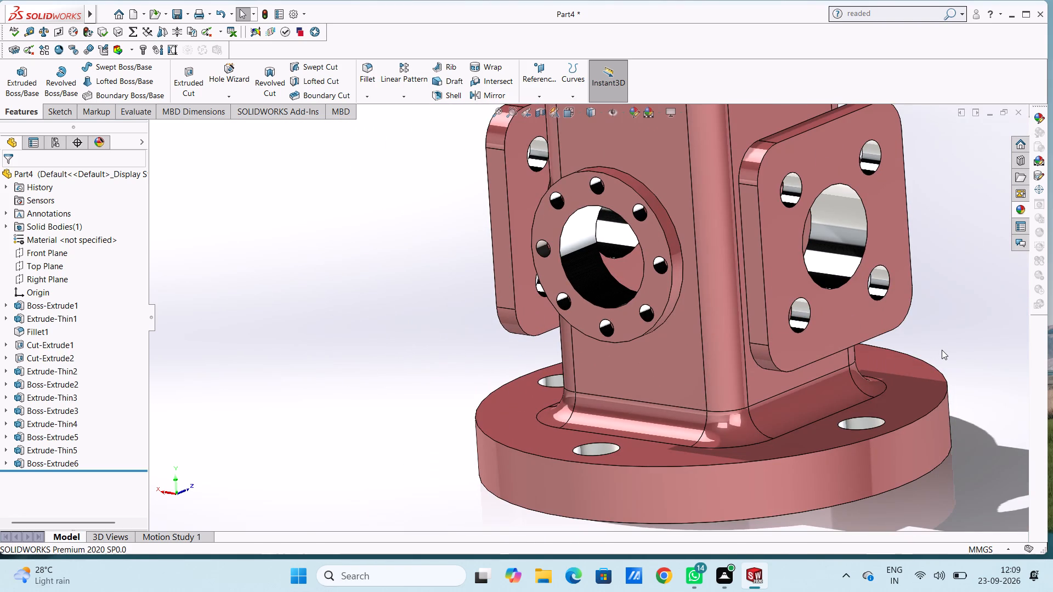
{"action": "key", "text": "Escape"}
{"action": "key", "text": "Escape"}
Save the part in isometric view as "square cross manifold body" in the Documents folder.
{"action": "key", "text": "ctrl+5"}
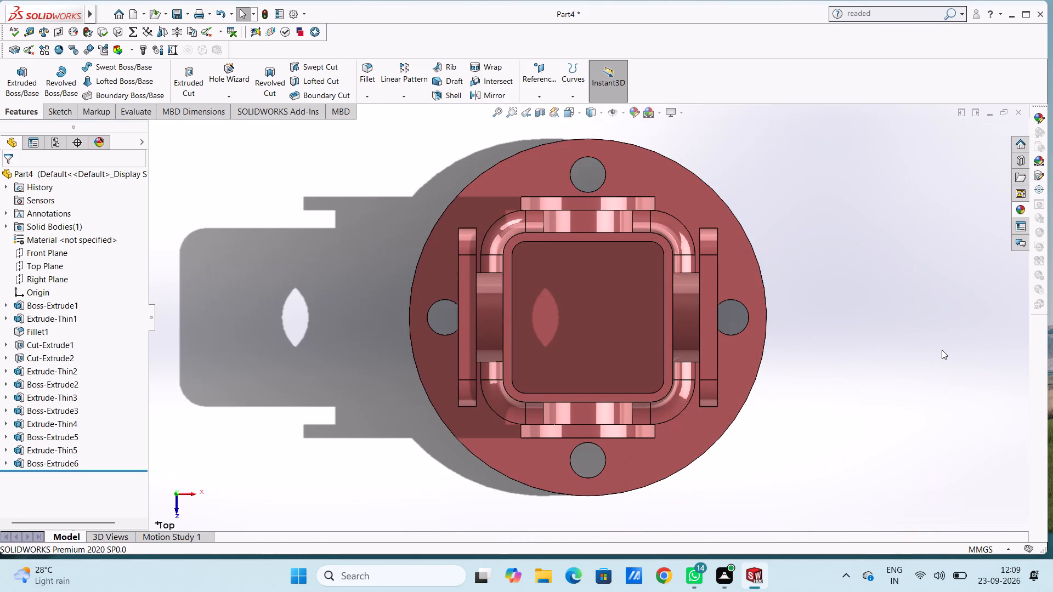
{"action": "key", "text": "ctrl+7"}
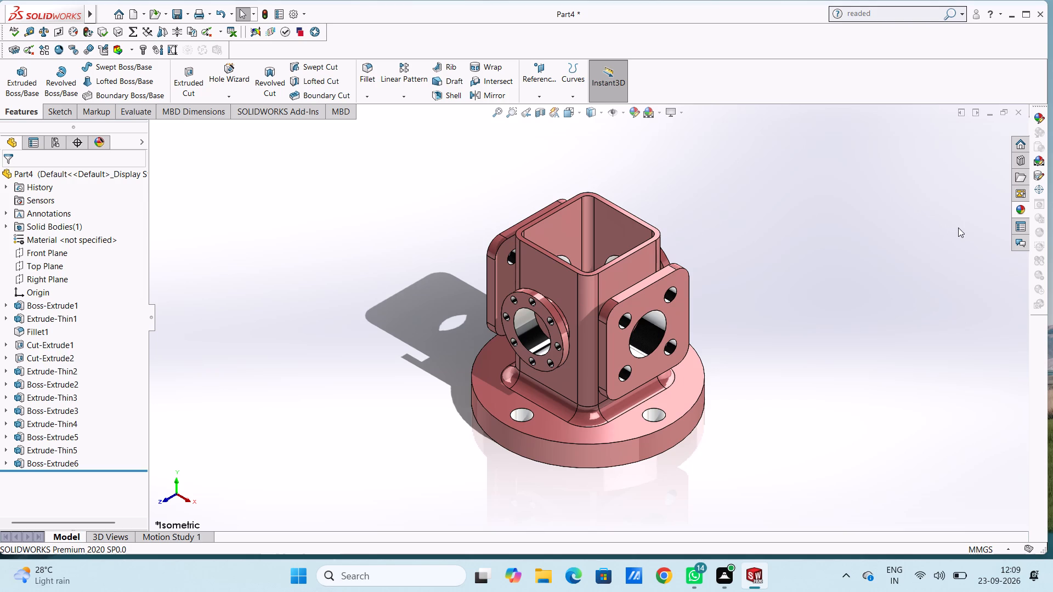
{"action": "key", "text": "ctrl+s"}
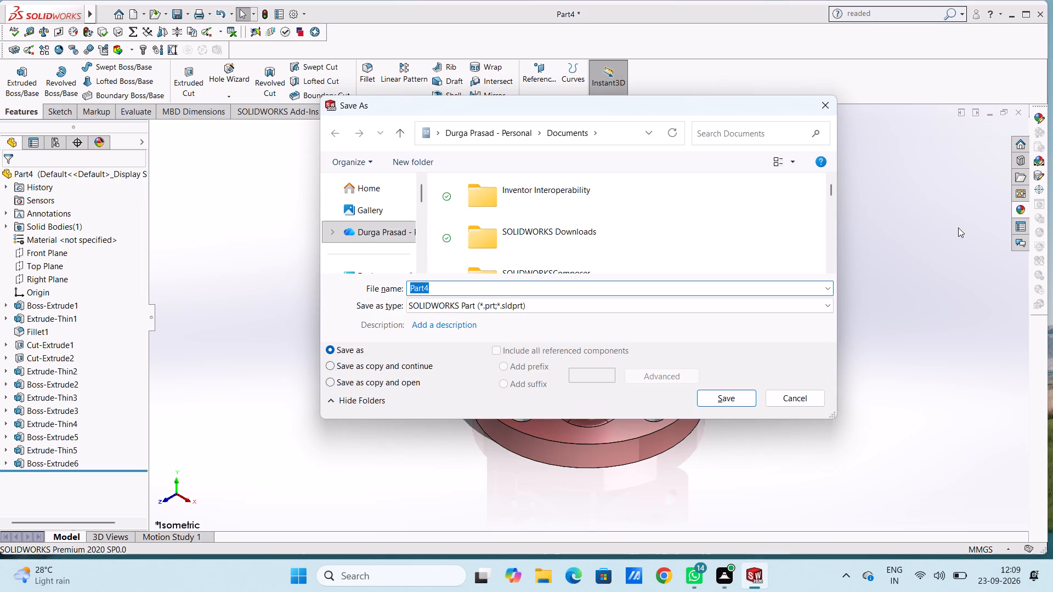
{"action": "type", "text": "su"}
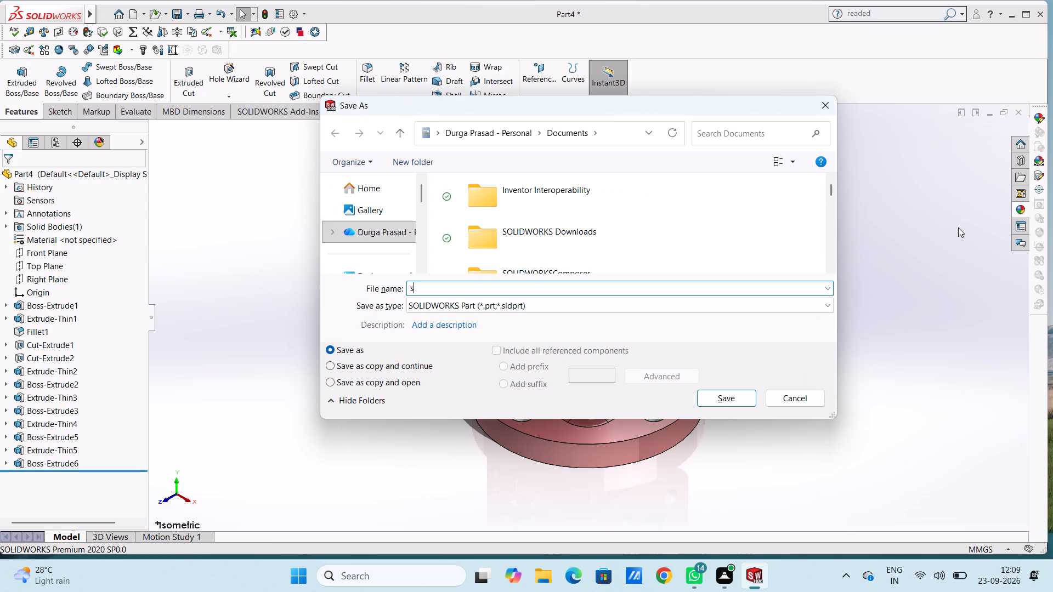
{"action": "key", "text": "BackSpace"}
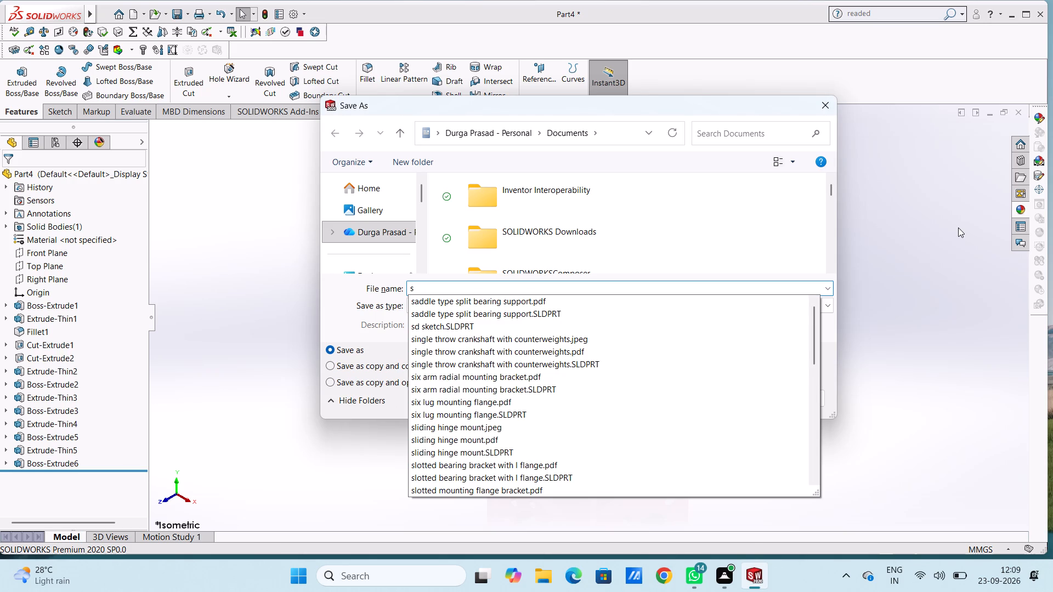
{"action": "type", "text": "quare cross"}
{"action": "key", "text": "space"}
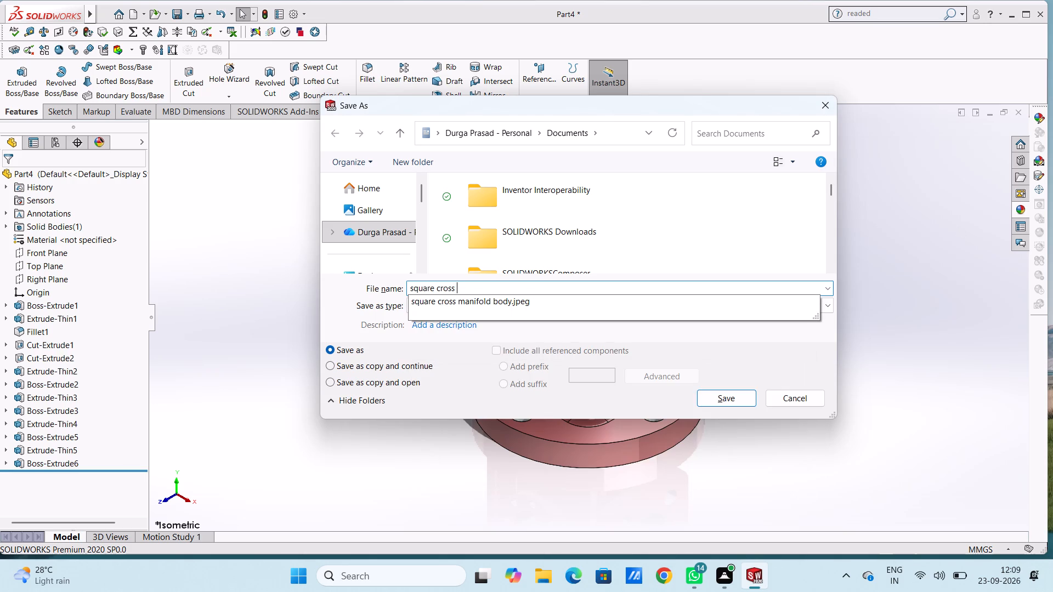
{"action": "type", "text": "manifold"}
{"action": "key", "text": "space"}
{"action": "type", "text": "body"}
{"action": "left_click", "coordinate": [547, 285]}
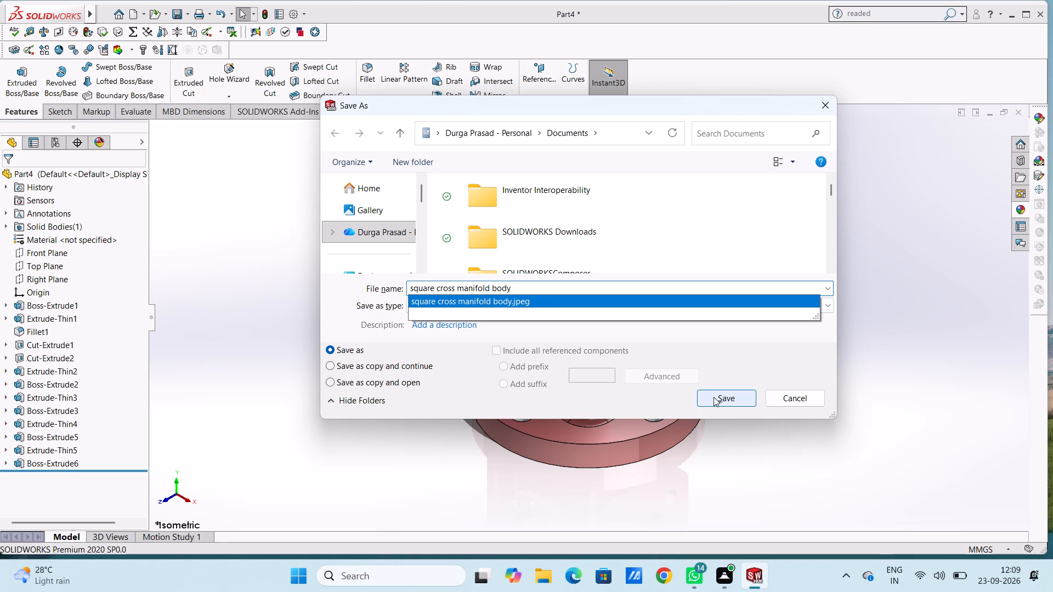
{"action": "left_click", "coordinate": [715, 395]}
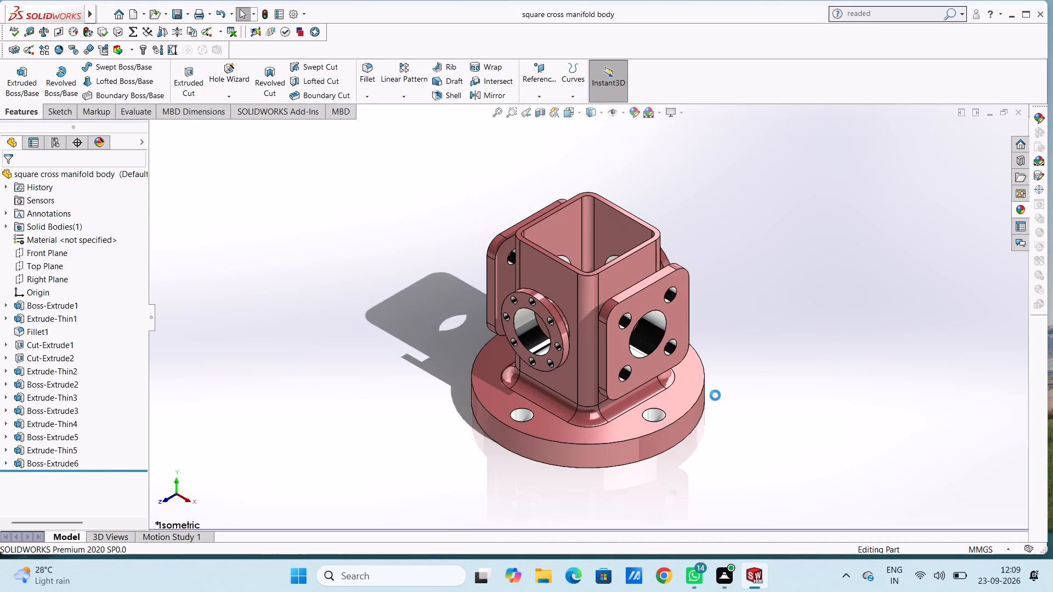
Save the part also as an Adobe Portable Document Format (*.pdf) file under the same name.
{"action": "left_click", "coordinate": [188, 14]}
{"action": "left_click", "coordinate": [203, 44]}
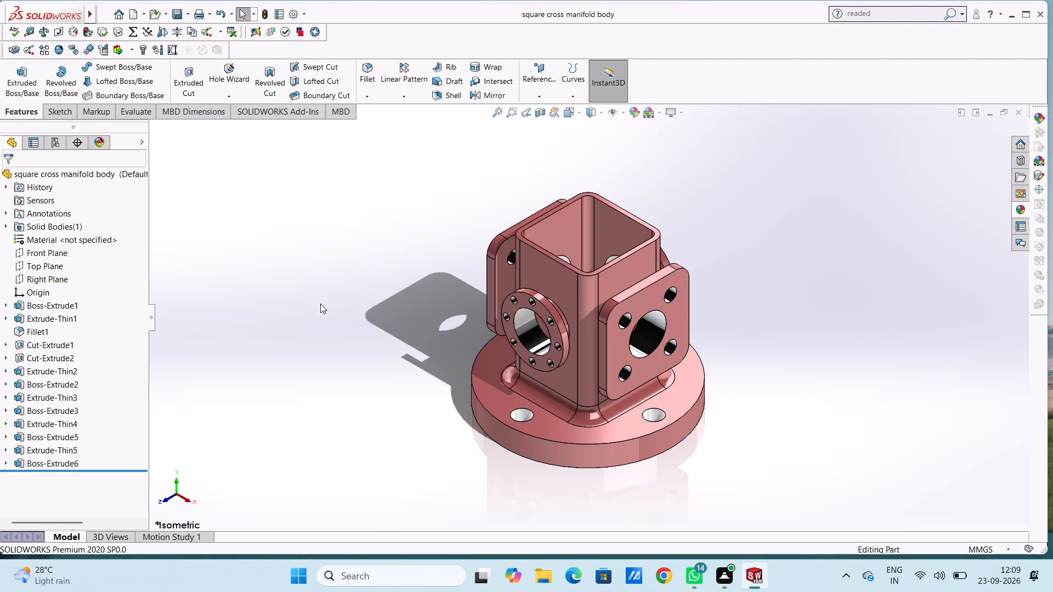
{"action": "left_click", "coordinate": [533, 305]}
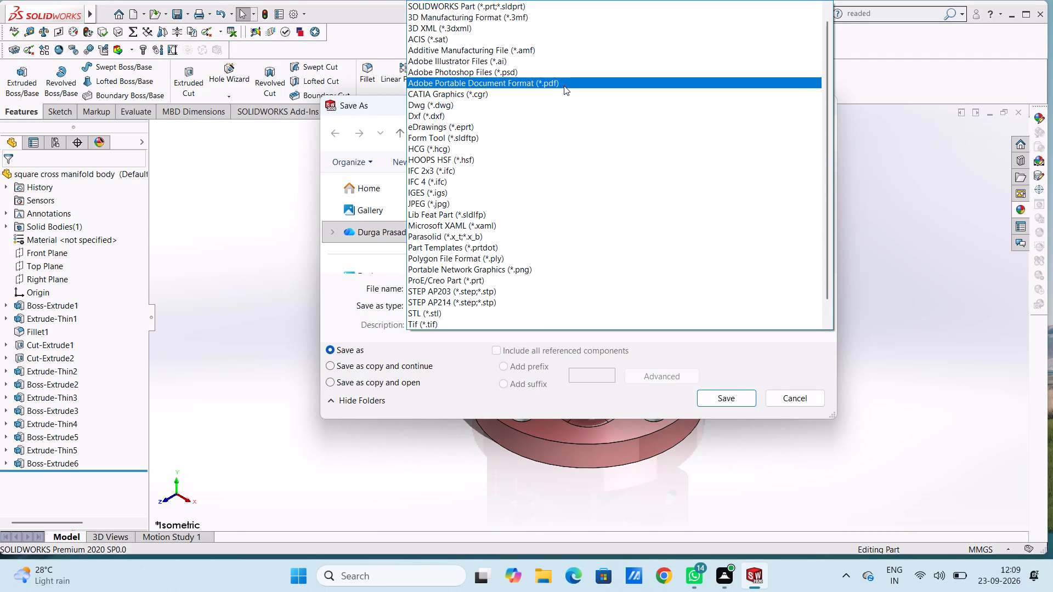
{"action": "left_click", "coordinate": [564, 86]}
{"action": "left_click", "coordinate": [730, 422]}
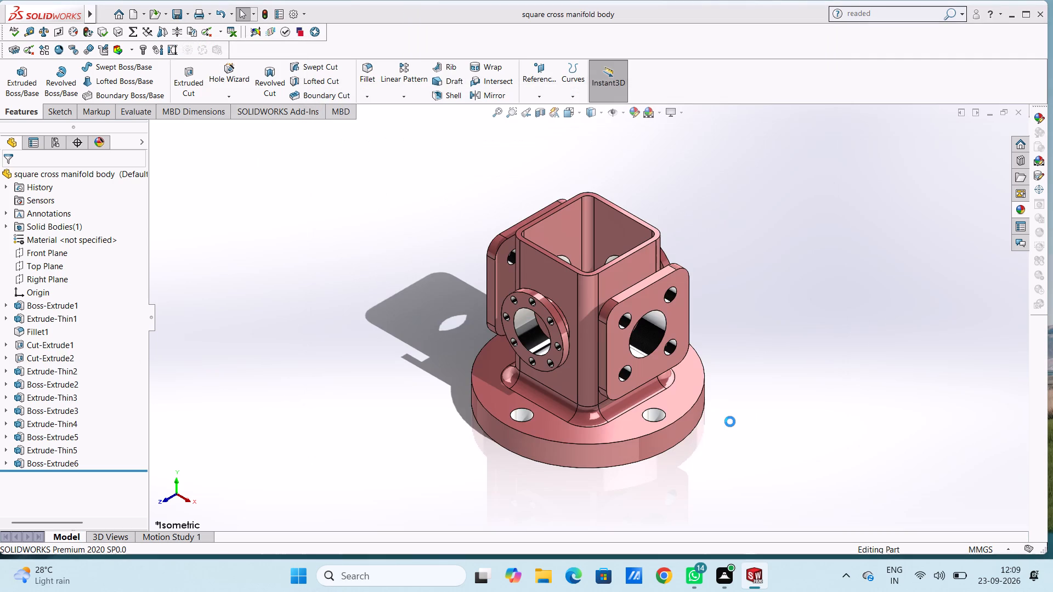